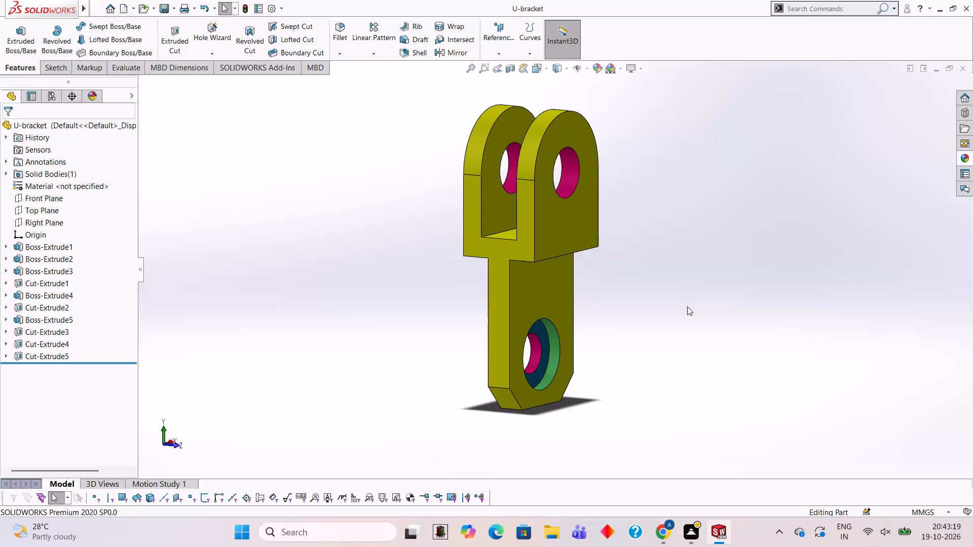
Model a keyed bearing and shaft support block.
Close the U-bracket part and create a new part document.
click(963, 66)
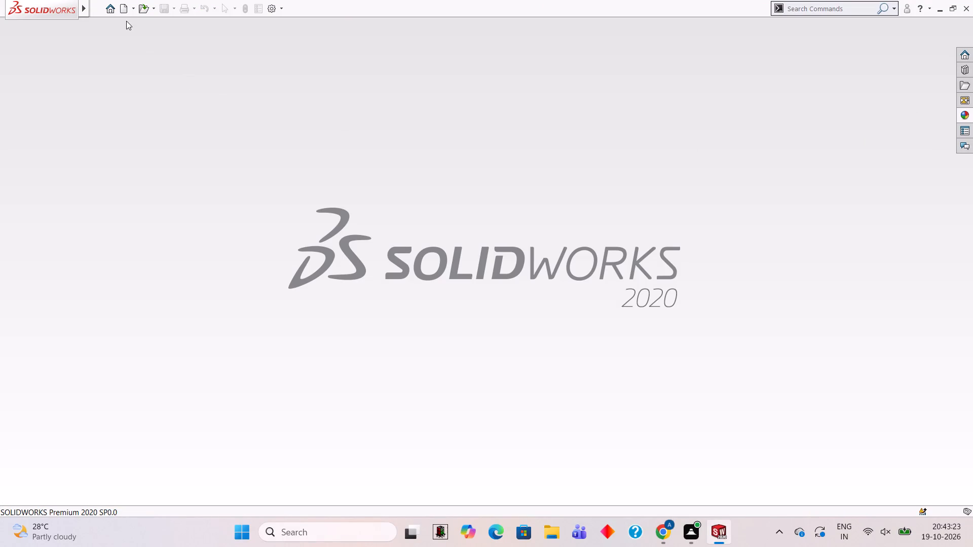
click(124, 14)
click(416, 398)
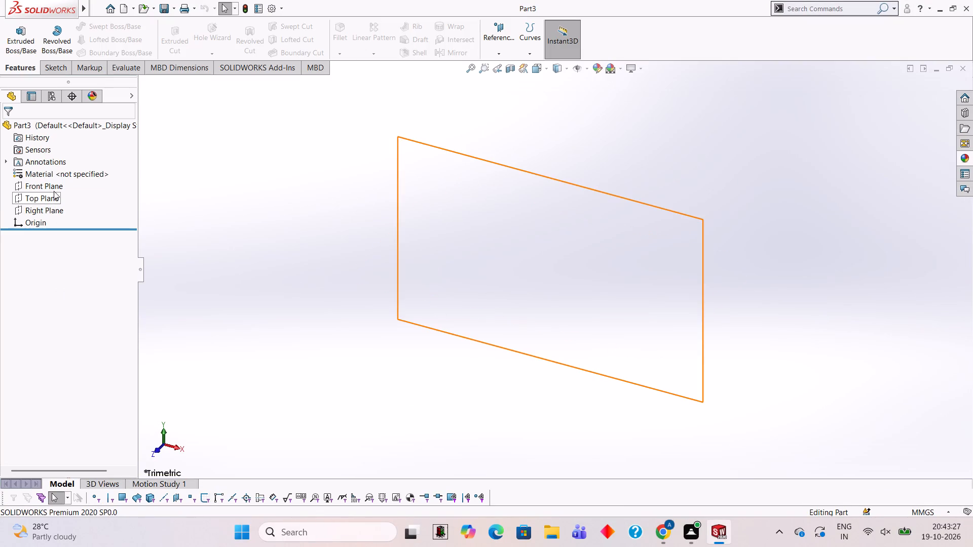
Sketch a closed rectangle of lines on the Front Plane, starting at the origin, 100 mm wide and 106 mm high.
click(52, 186)
click(56, 174)
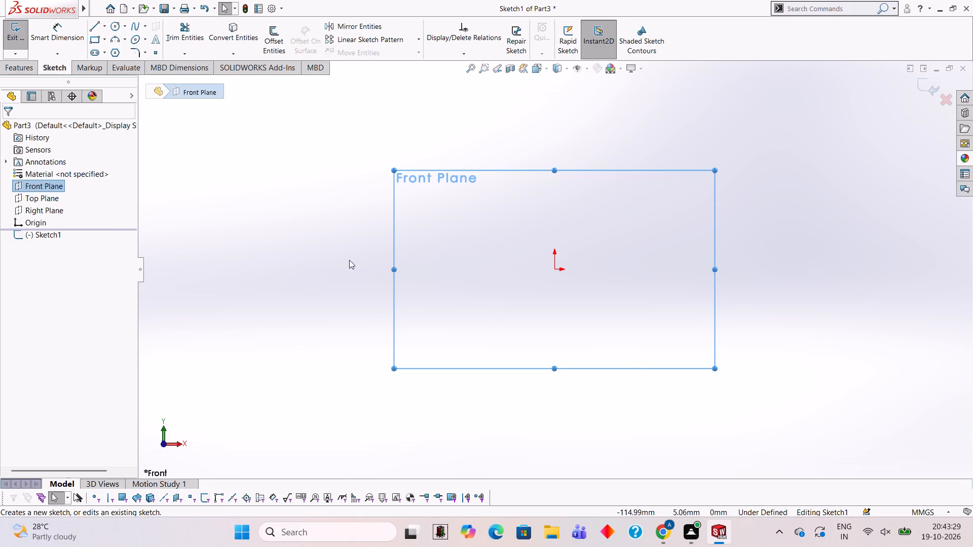
click(465, 250)
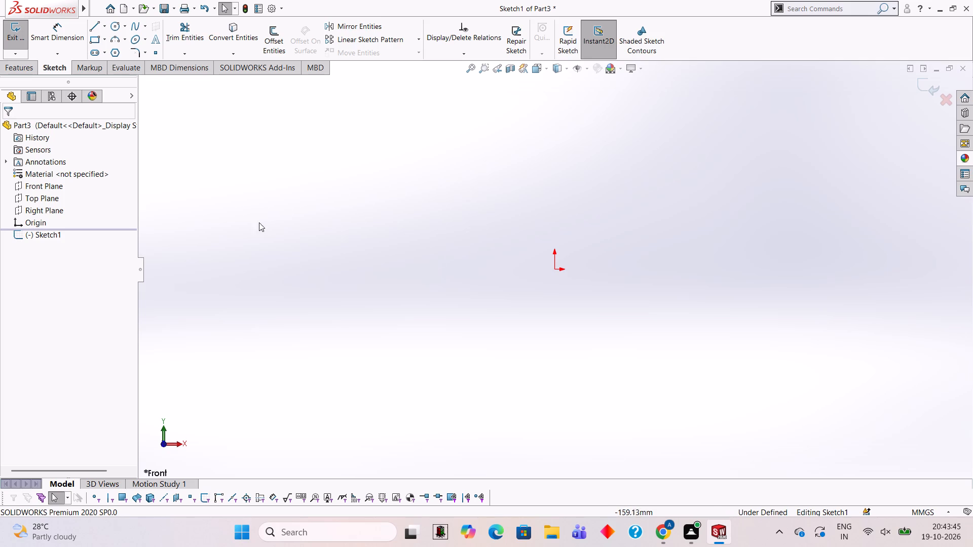
click(90, 29)
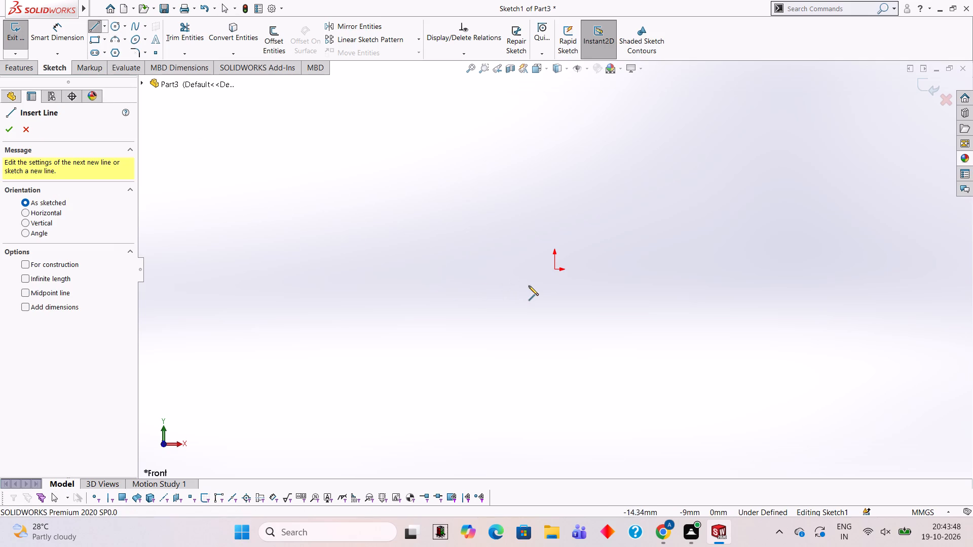
click(552, 270)
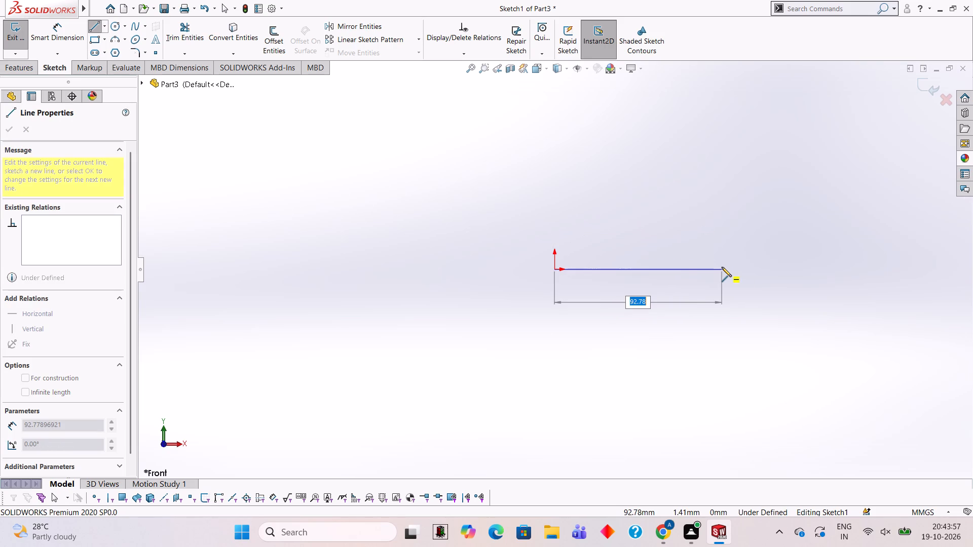
text(100)
key(Return)
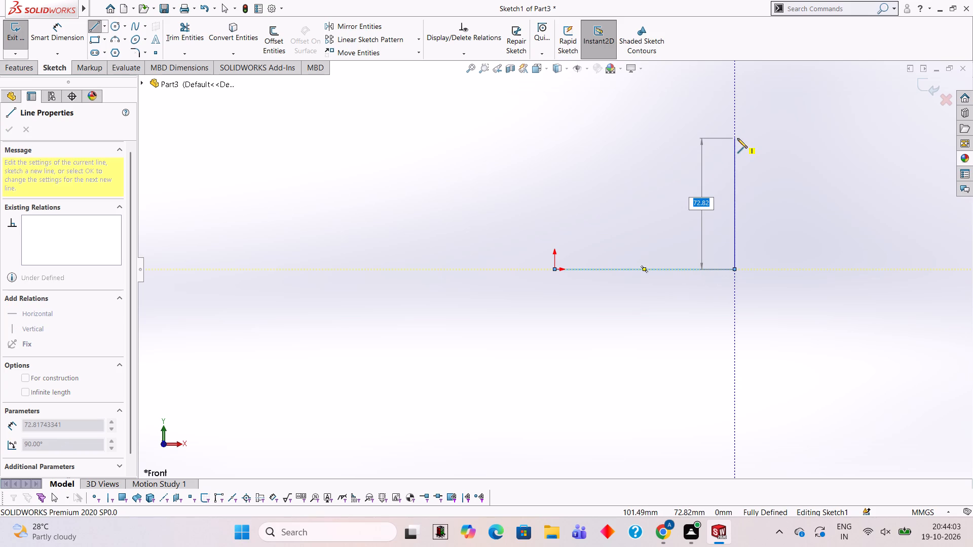
text(10)
key(6)
key(Return)
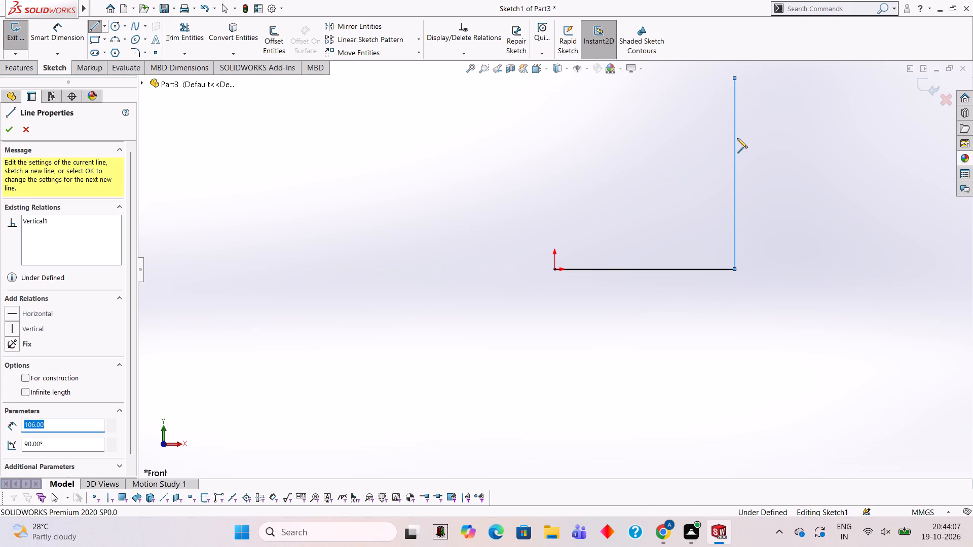
scroll(678, 108, up, 3)
scroll(677, 109, down, 1)
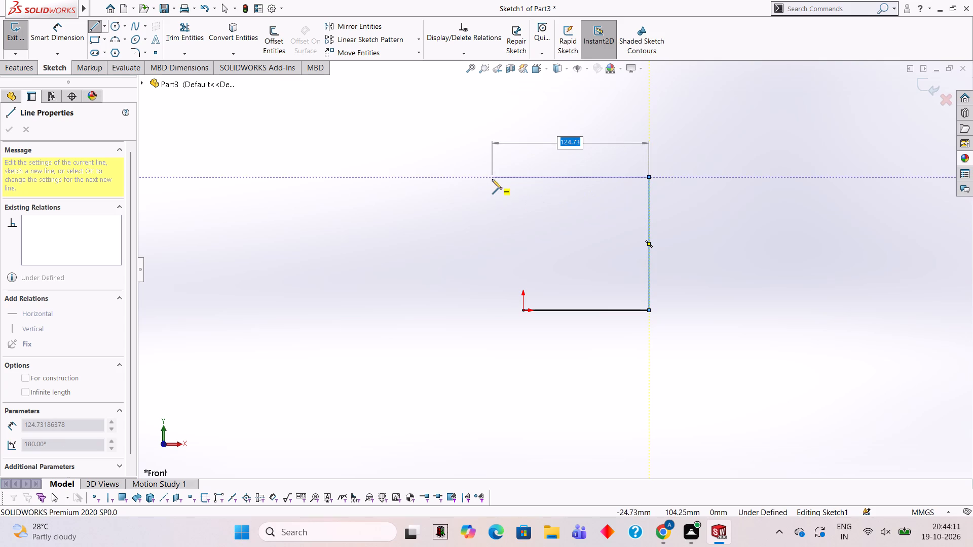
text(100)
key(Return)
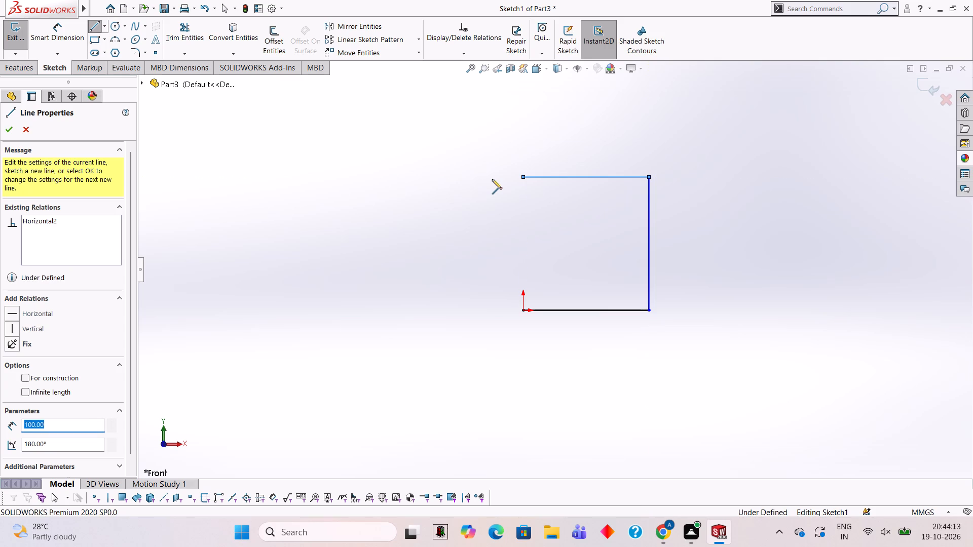
click(522, 310)
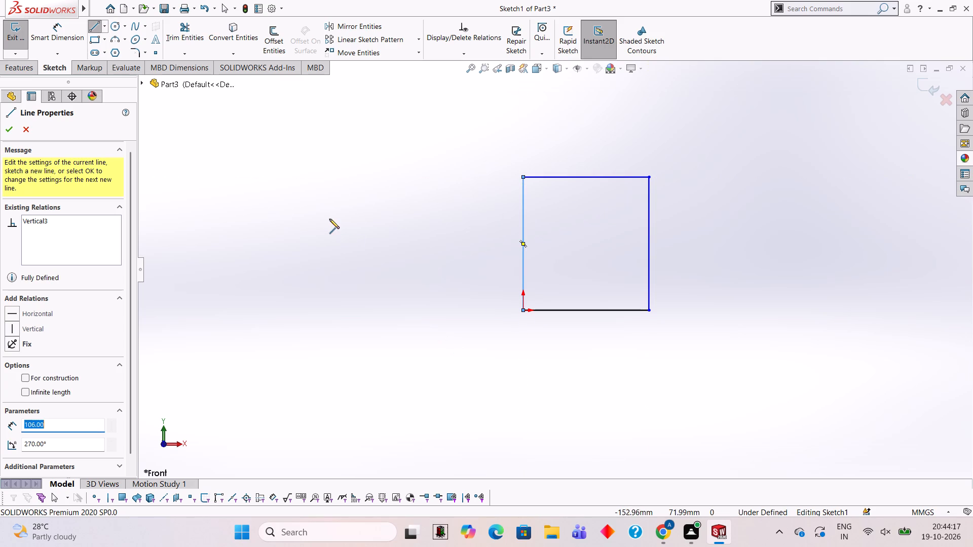
Dimension the rectangle's top edge as 100 mm and its right edge as 106 mm.
click(57, 31)
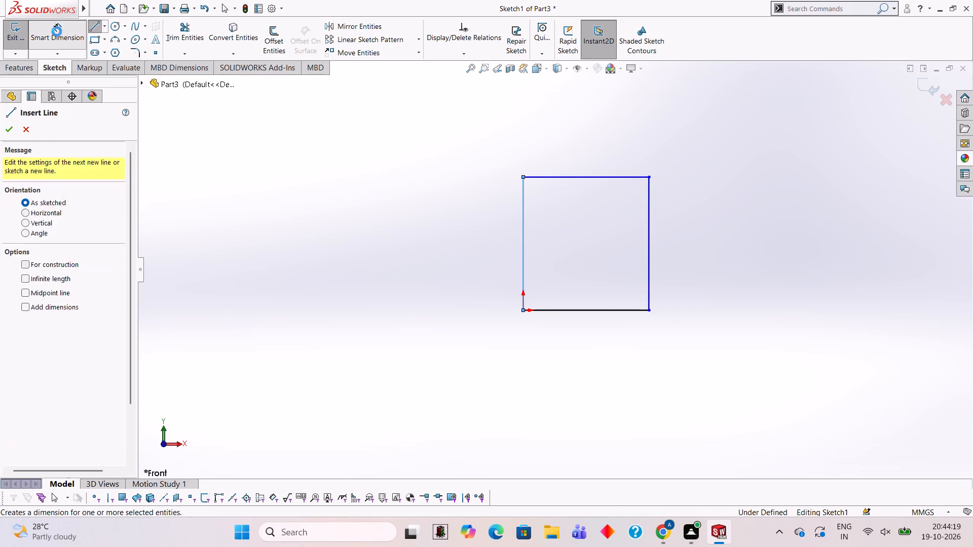
click(584, 176)
click(576, 116)
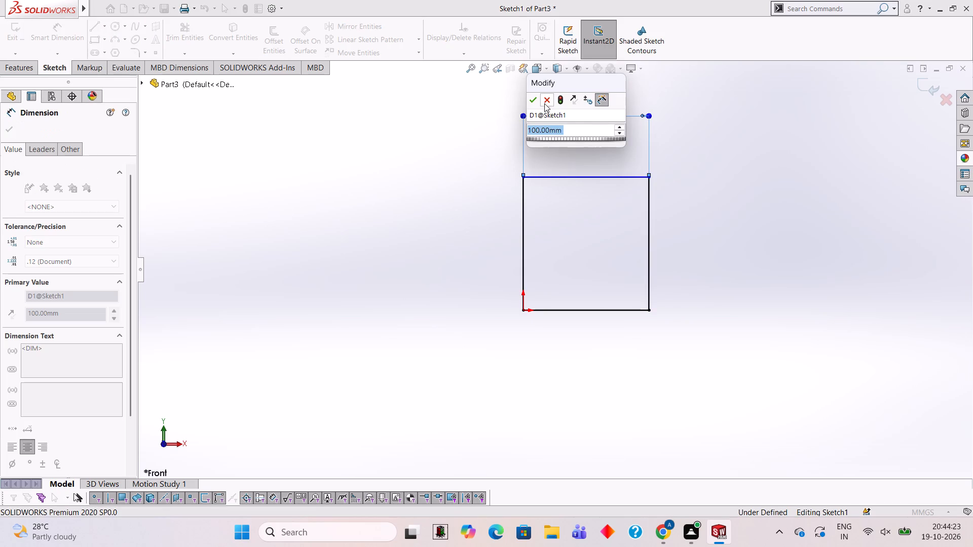
click(534, 97)
click(486, 180)
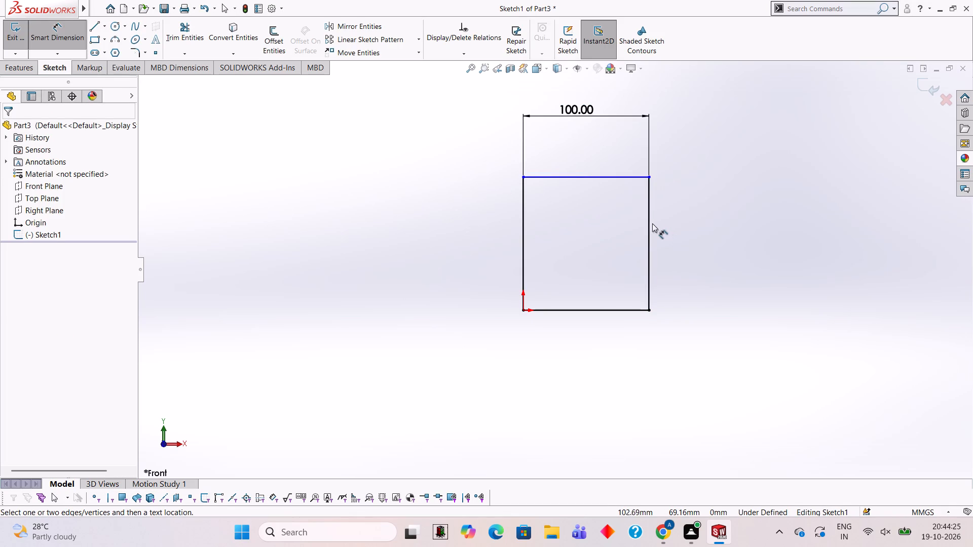
click(648, 222)
click(717, 228)
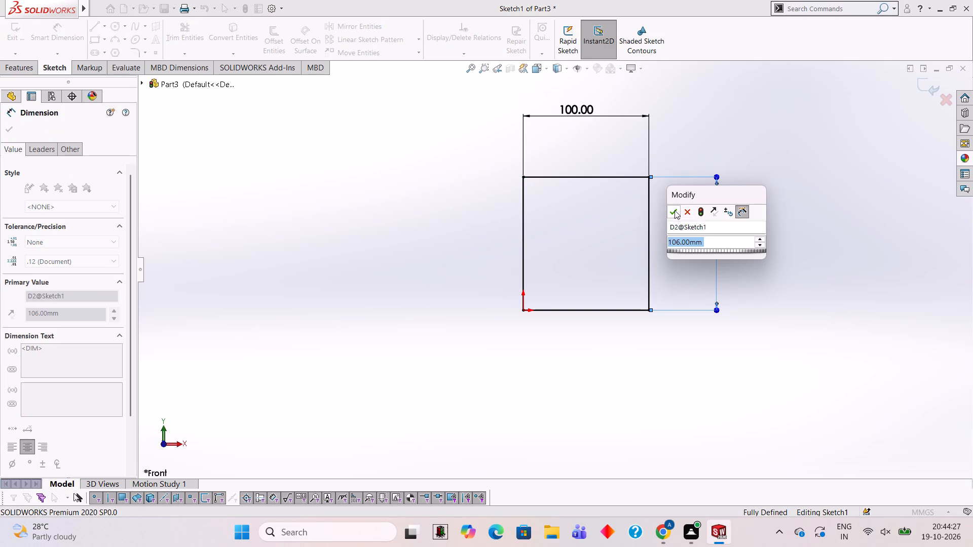
click(675, 210)
click(679, 152)
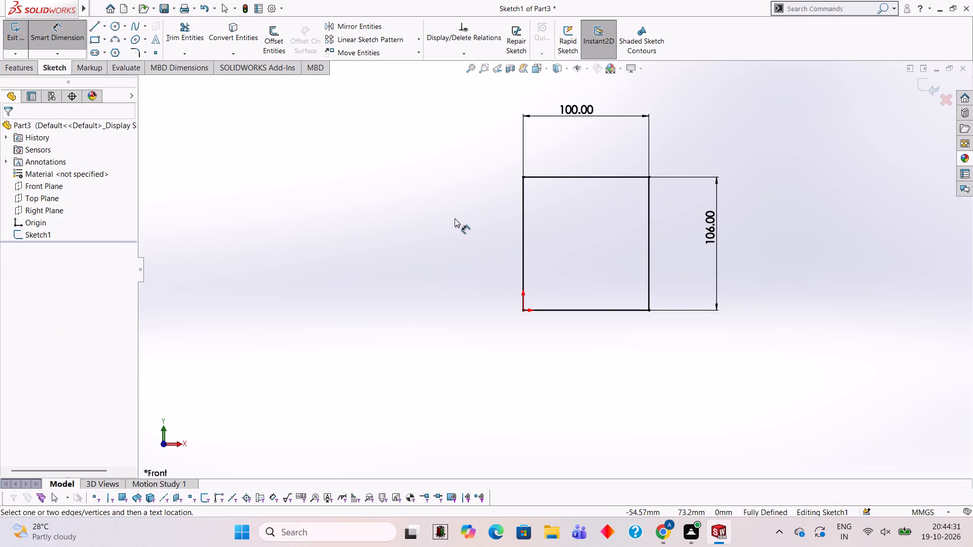
Extrude the rectangle as a blind boss 50 mm deep in the reversed direction, behind the Front Plane.
click(29, 68)
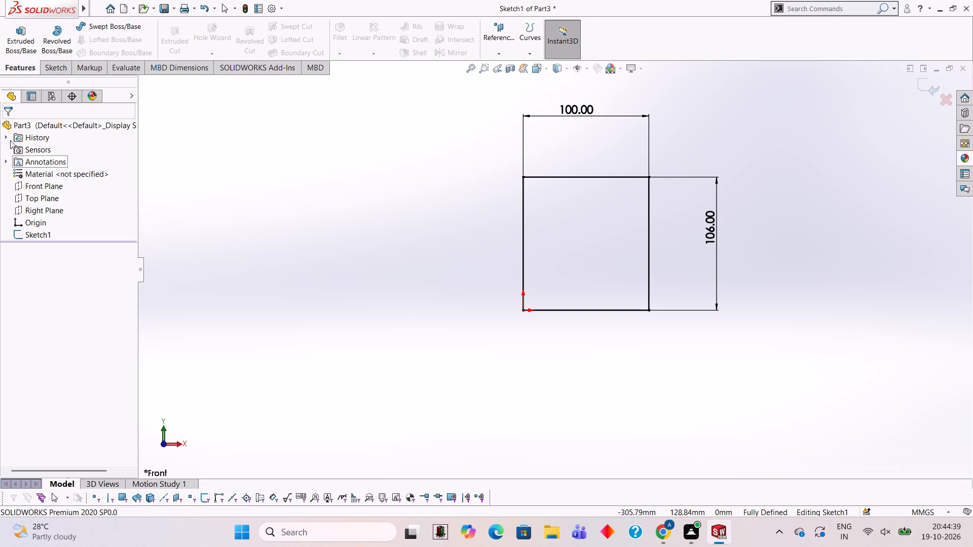
click(26, 38)
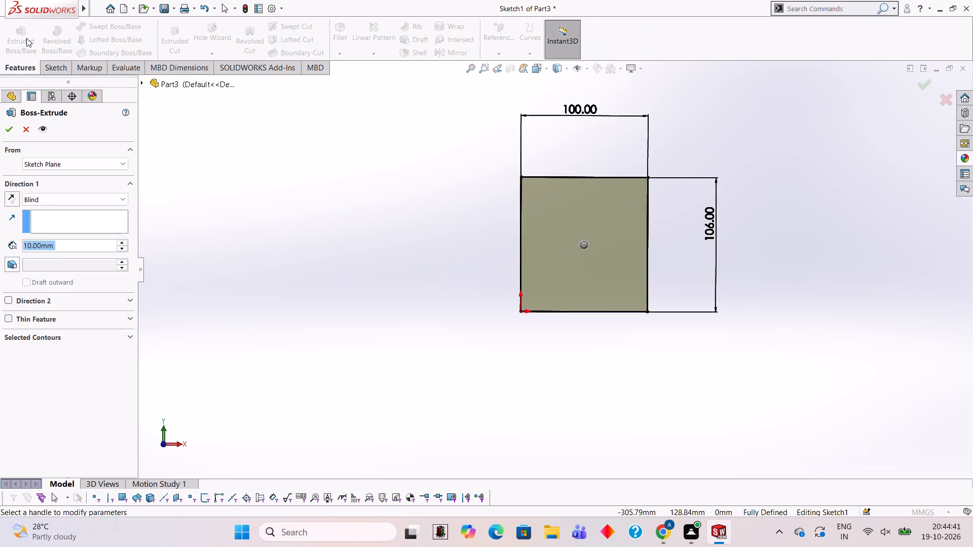
click(13, 198)
click(88, 246)
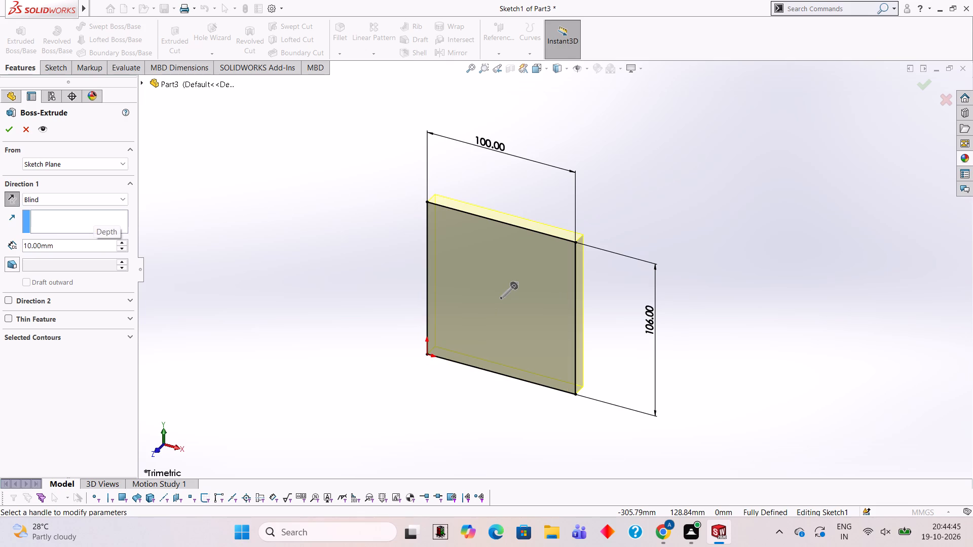
key(BackSpace)
key(BackSpace)
key(BackSpace)
key(BackSpace)
key(BackSpace)
key(BackSpace)
key(BackSpace)
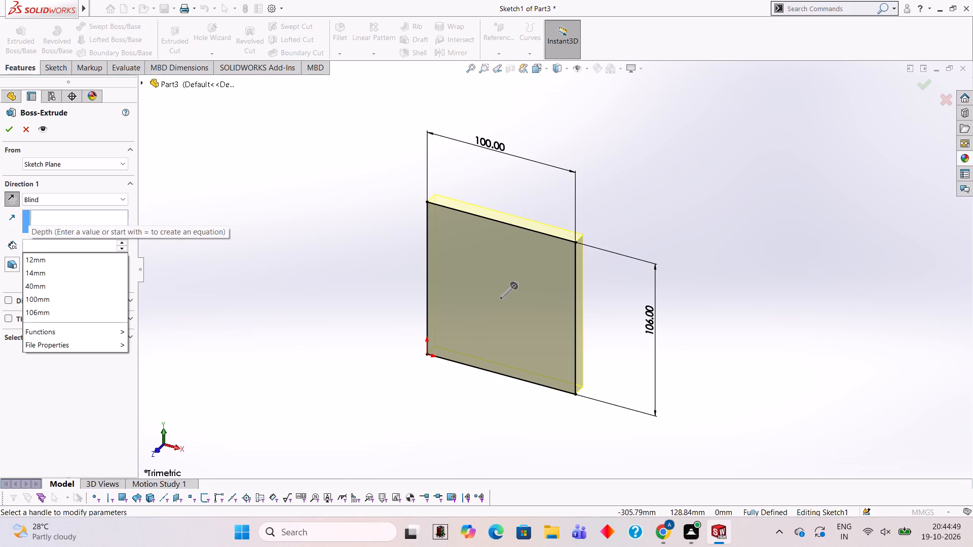
text(50)
key(Return)
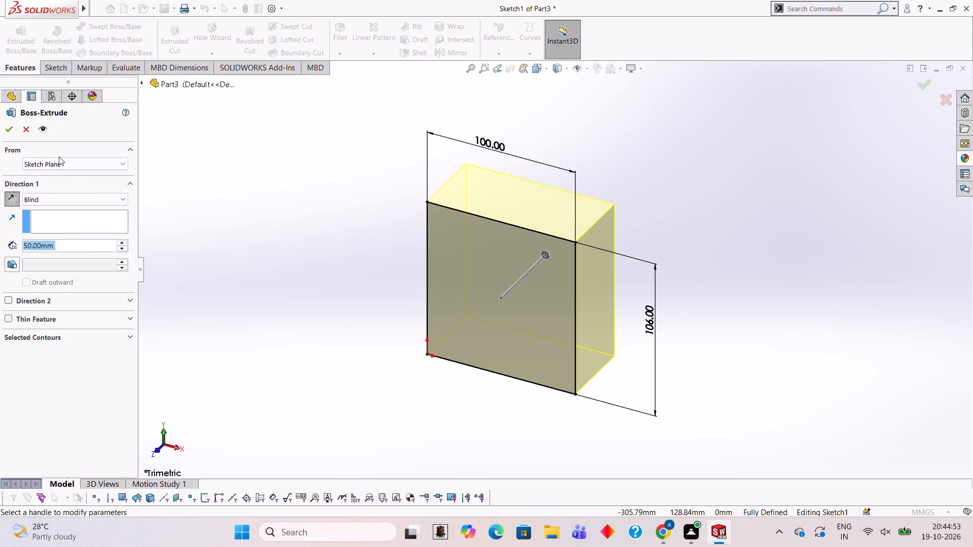
click(10, 127)
click(235, 204)
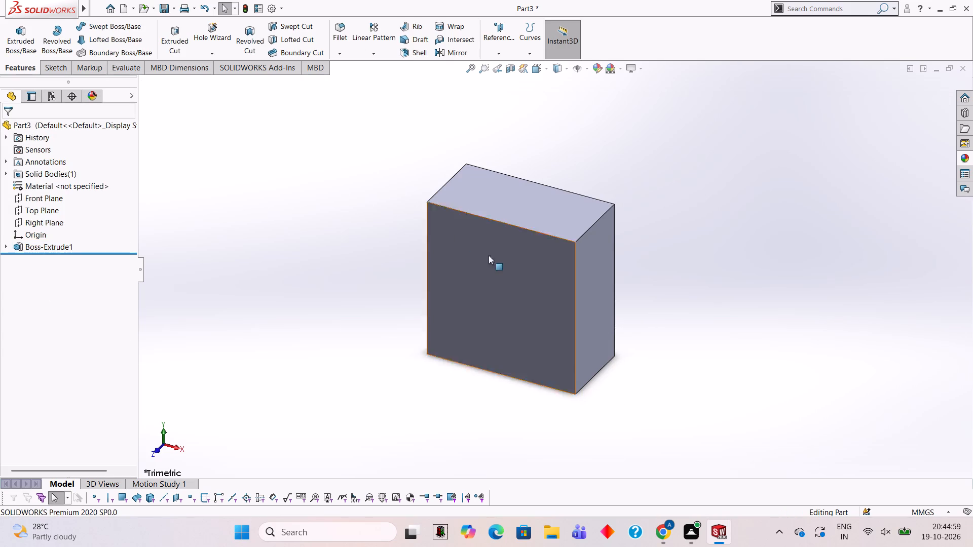
Open a sketch on the block's 100 x 106 mm front face, viewed normal, and start a line at its left edge's midpoint.
scroll(491, 257, up, 1)
scroll(491, 257, down, 1)
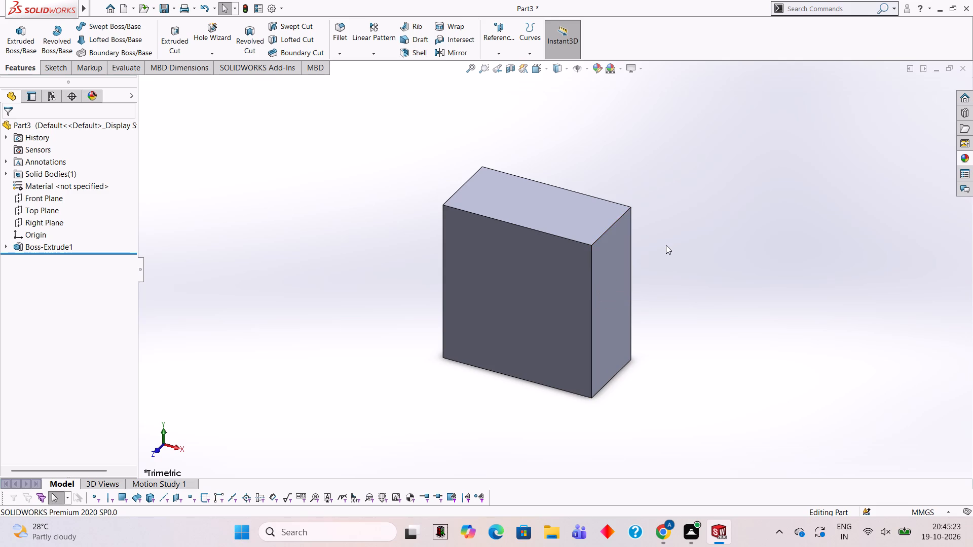
middle_drag(629, 219, 658, 207)
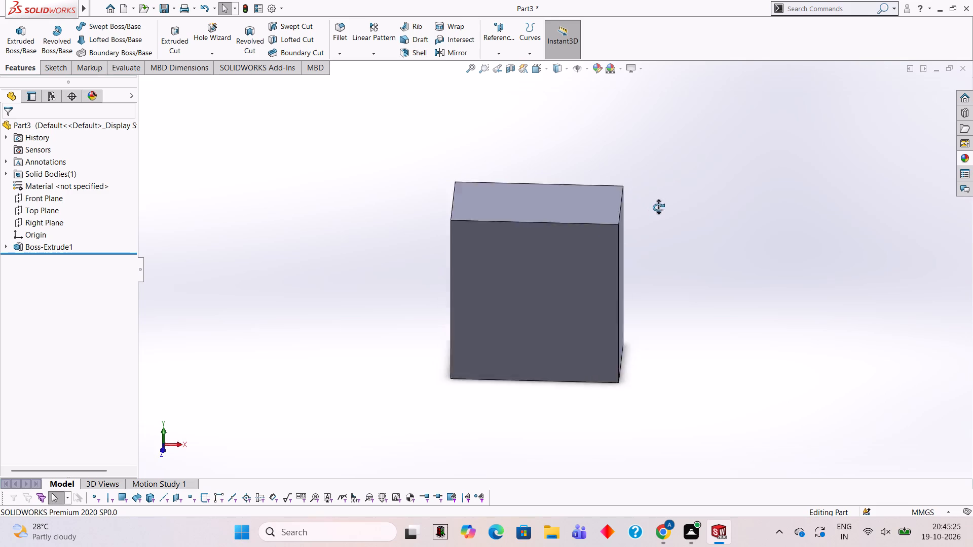
middle_drag(658, 207, 663, 189)
middle_drag(655, 191, 622, 183)
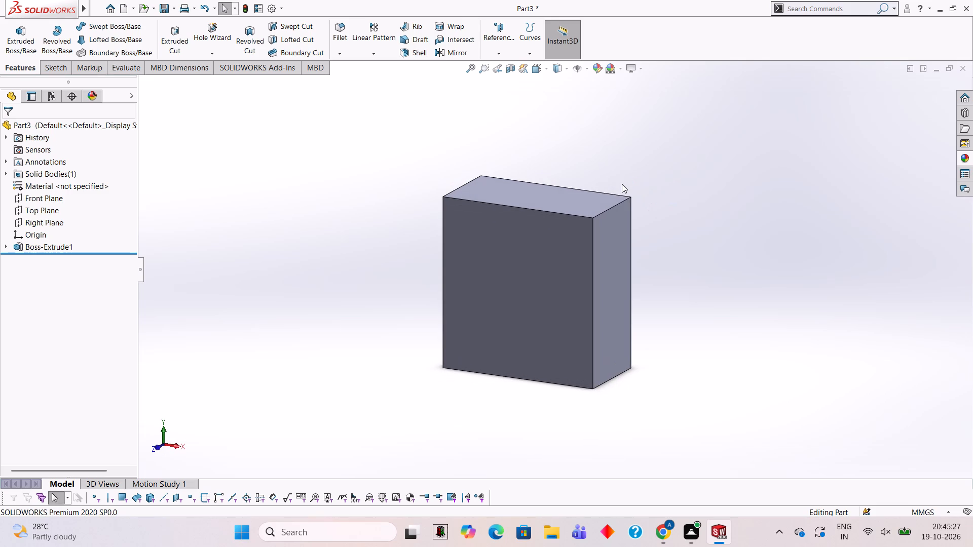
middle_drag(506, 217, 580, 217)
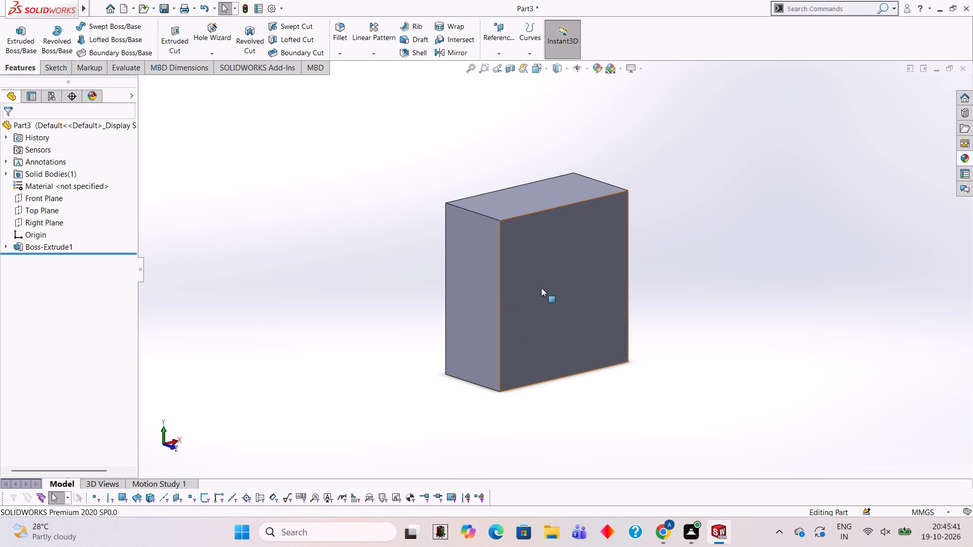
click(540, 268)
click(591, 241)
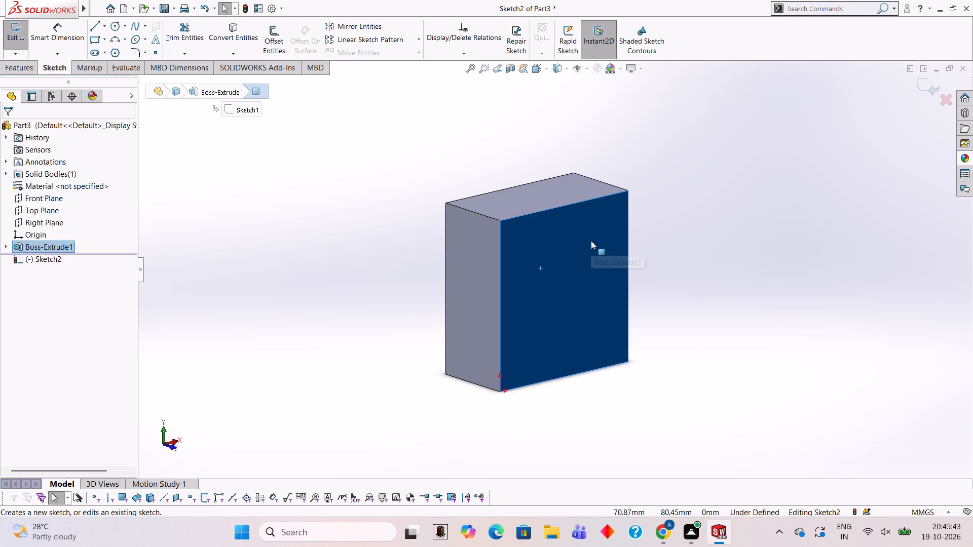
key(ctrl+8)
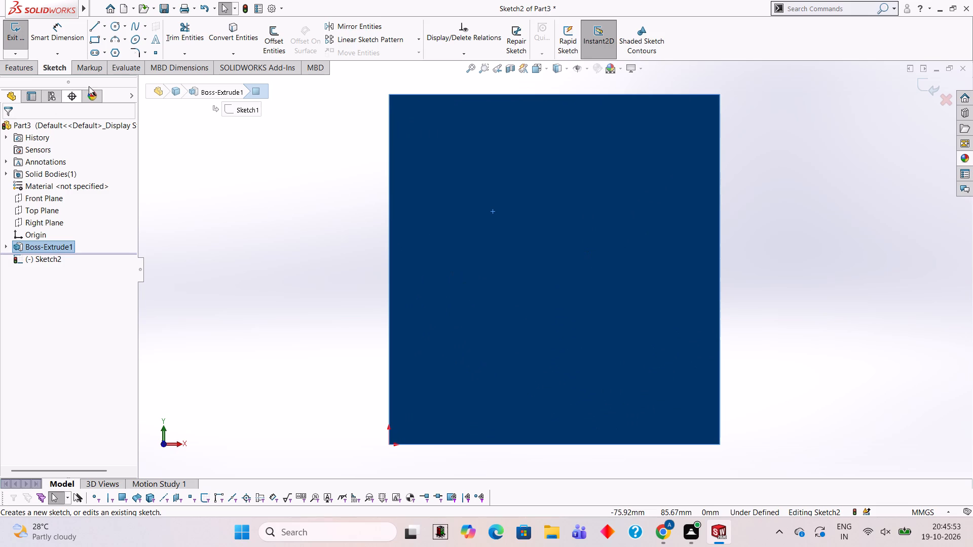
click(89, 22)
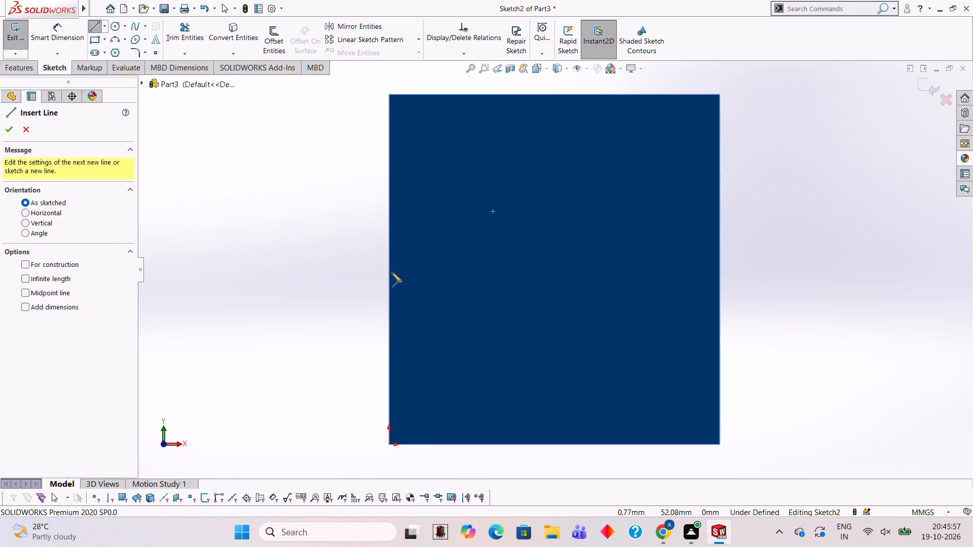
click(387, 269)
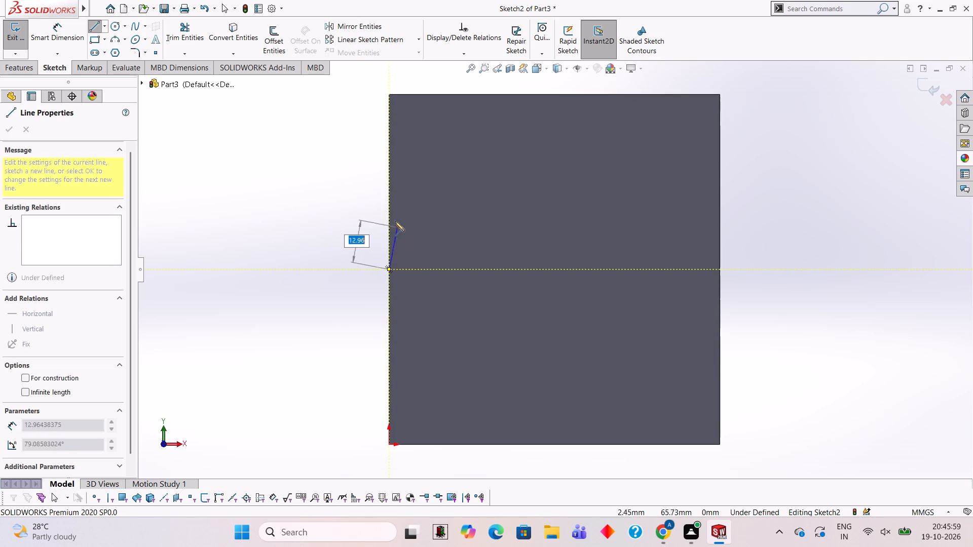
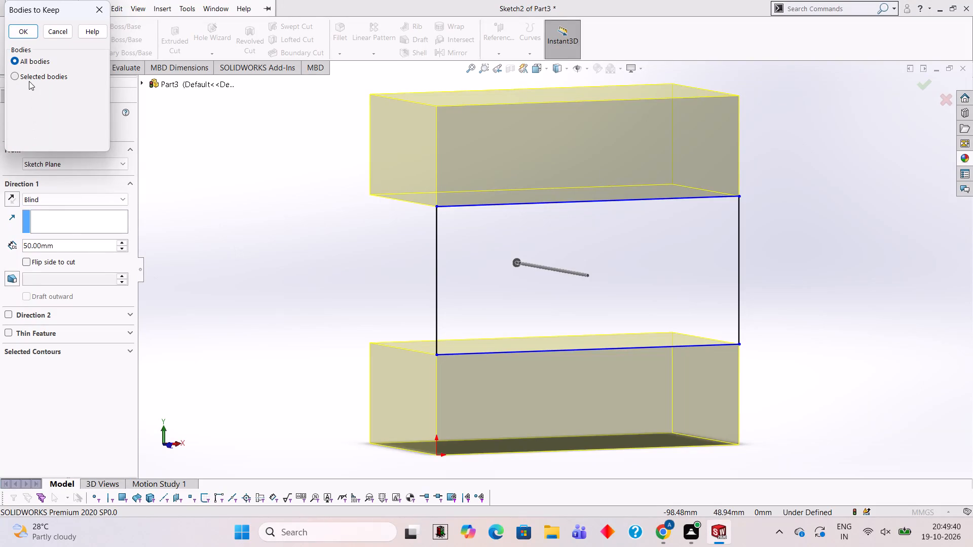
Complete the 50 mm deep cut through the block's middle, keeping Body 1 and Body 2 as selected bodies.
click(19, 79)
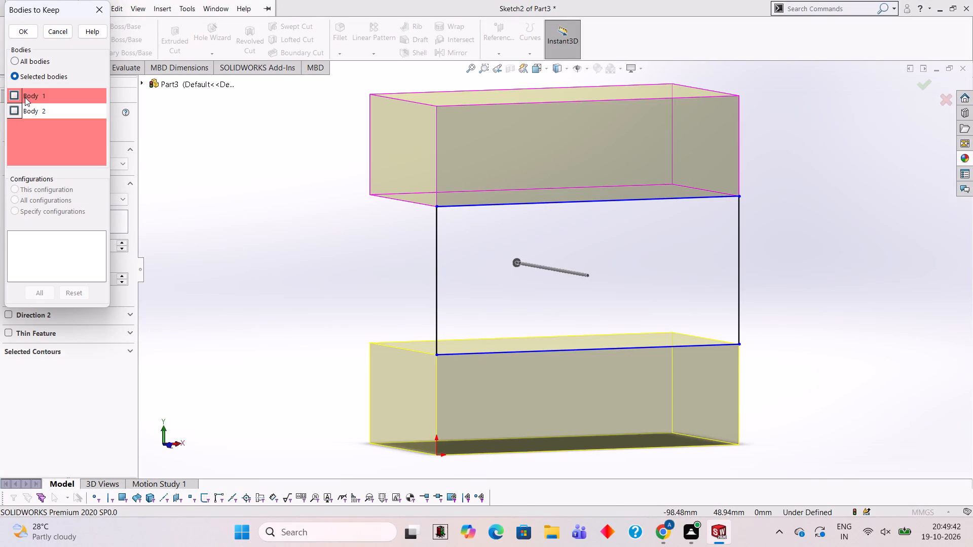
click(41, 108)
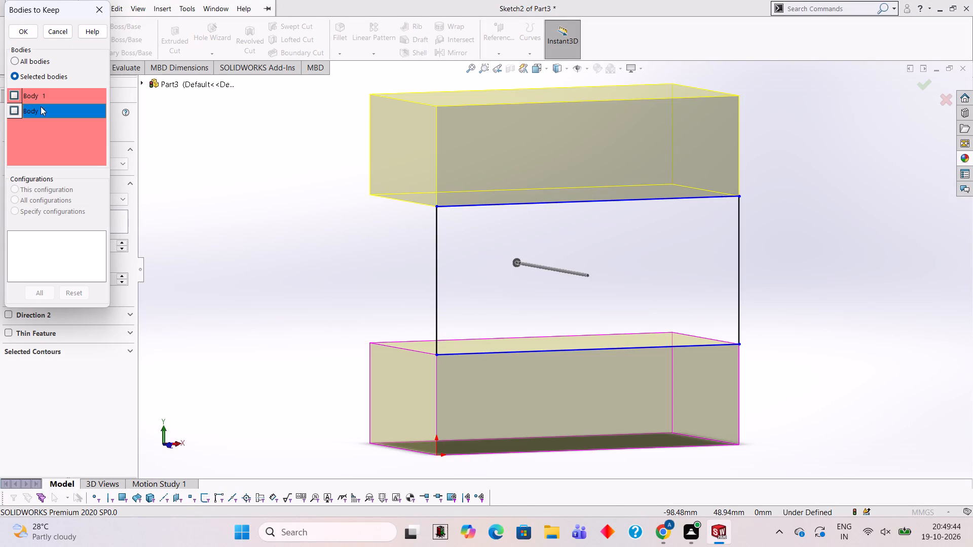
click(13, 106)
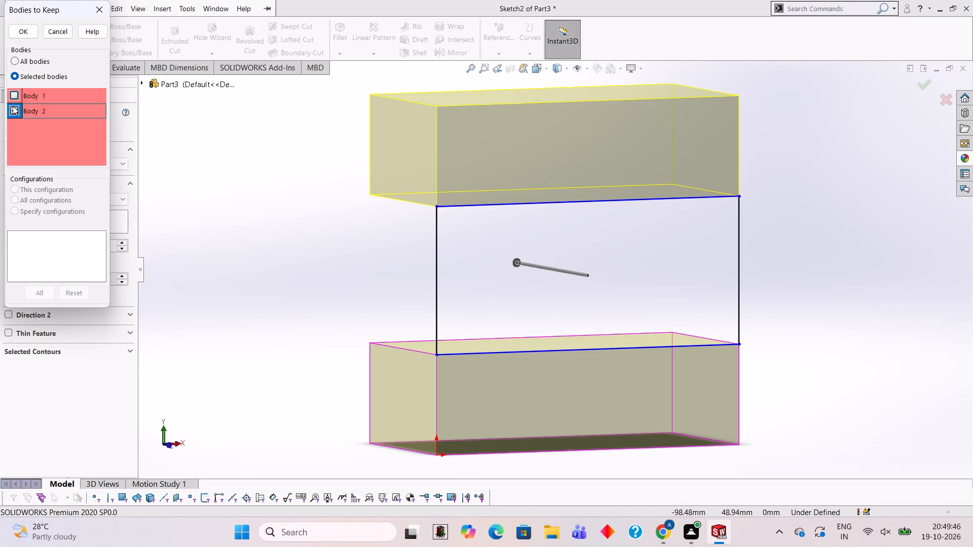
click(13, 95)
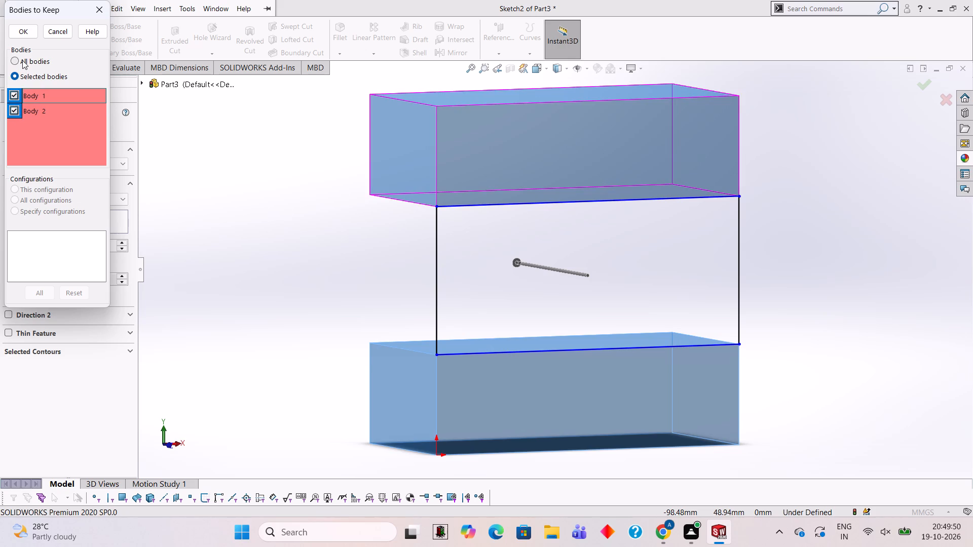
click(21, 31)
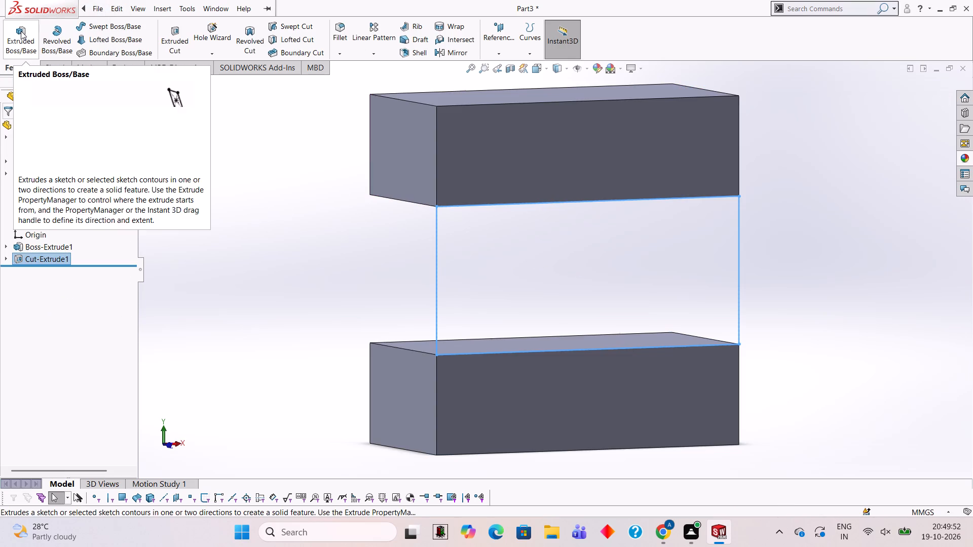
click(277, 179)
On the upper block's front face, sketch a line rectangle 50 mm wide and 45 mm high filling the right half of the gap between the blocks.
scroll(415, 242, up, 2)
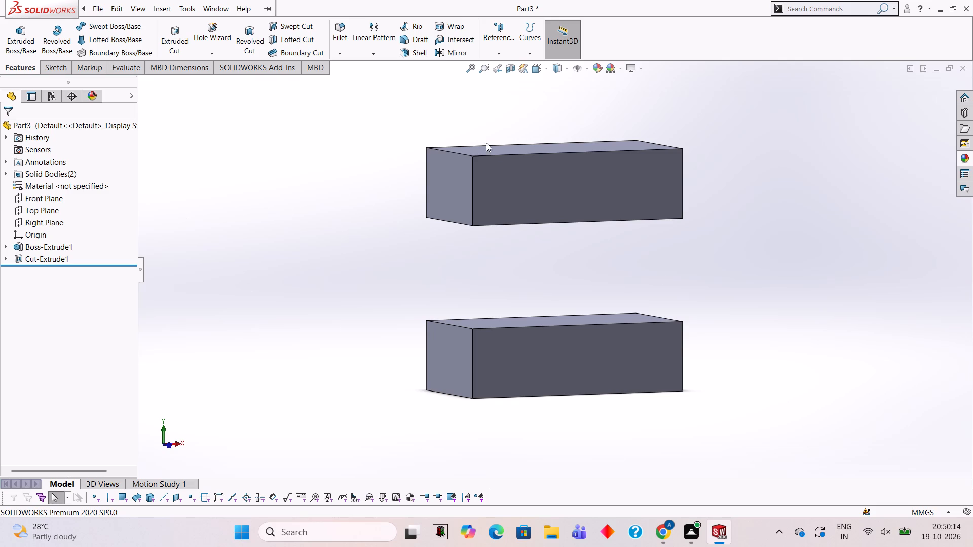
click(606, 178)
click(650, 147)
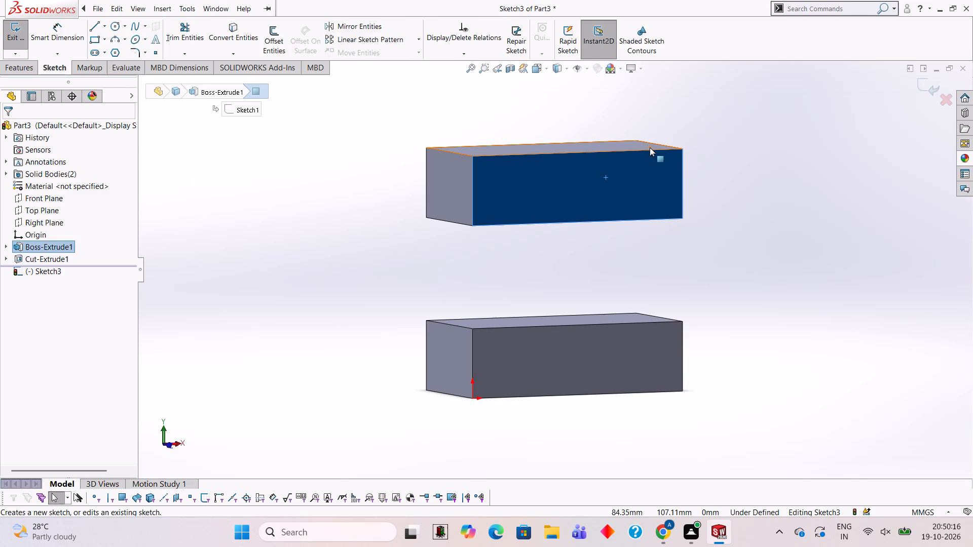
key(ctrl+8)
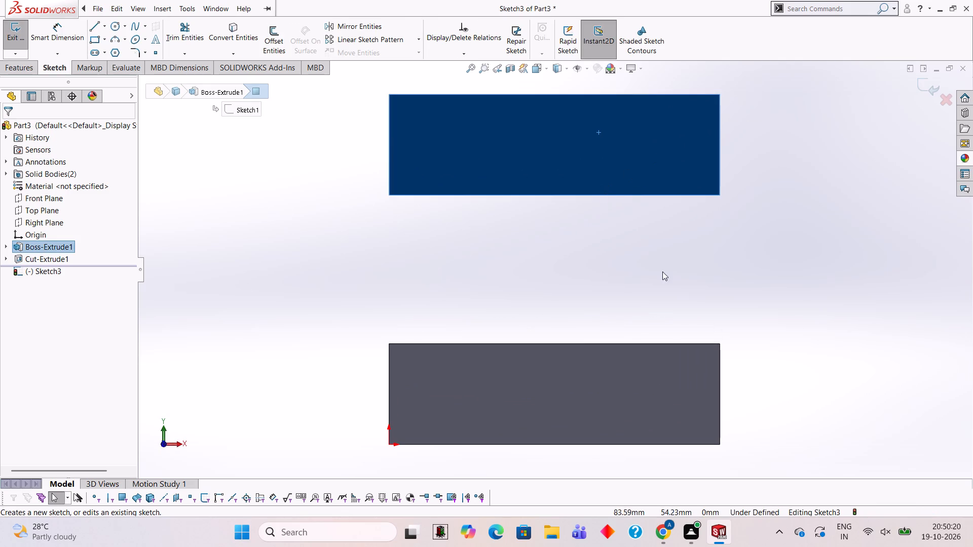
click(94, 26)
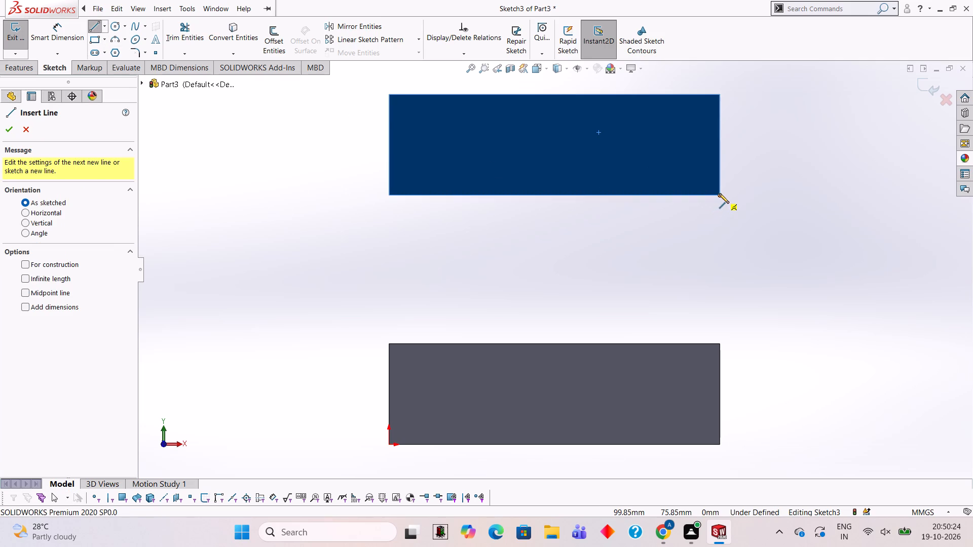
click(719, 193)
text(50)
key(Return)
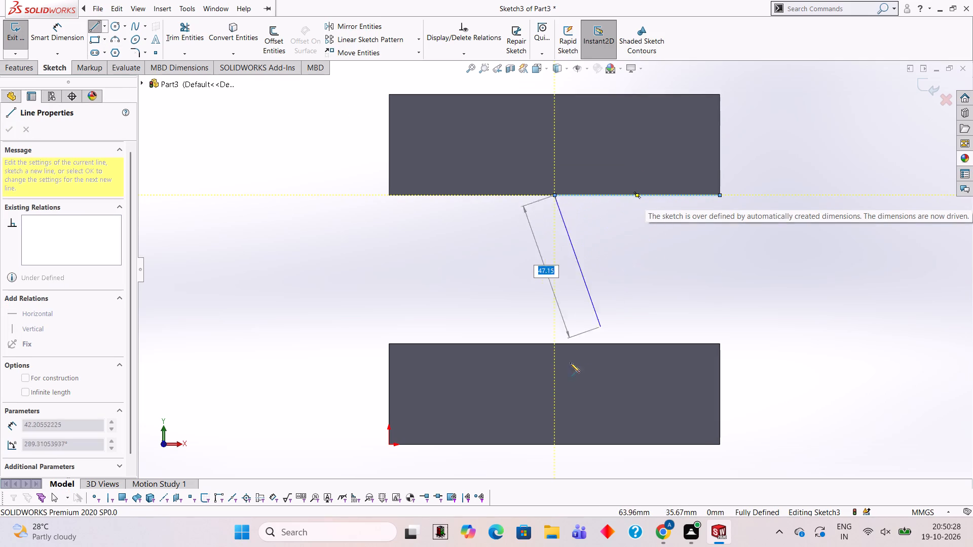
click(553, 343)
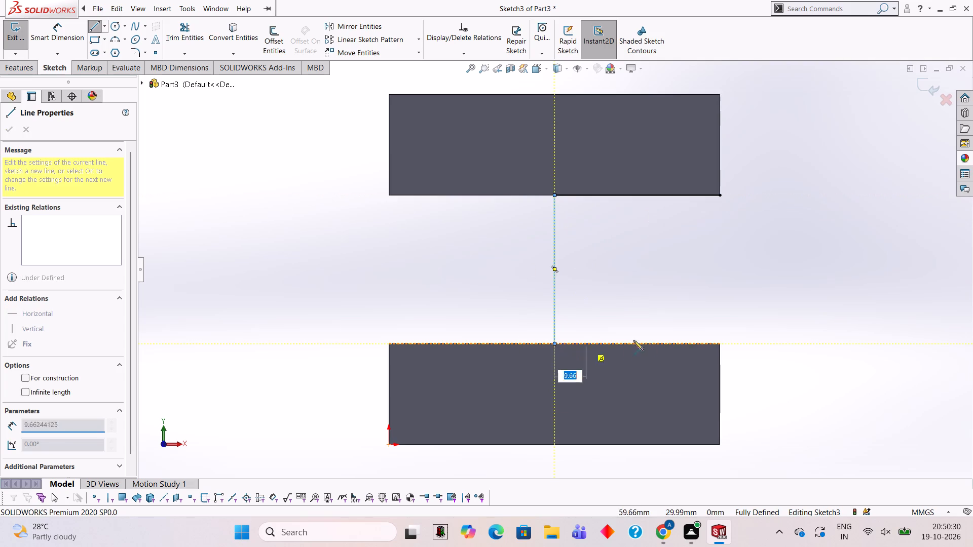
click(720, 344)
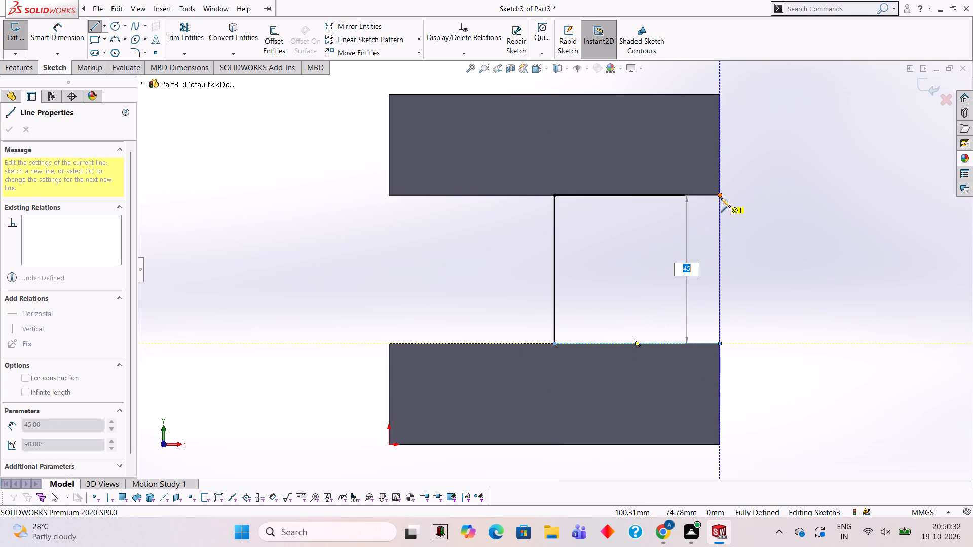
click(721, 197)
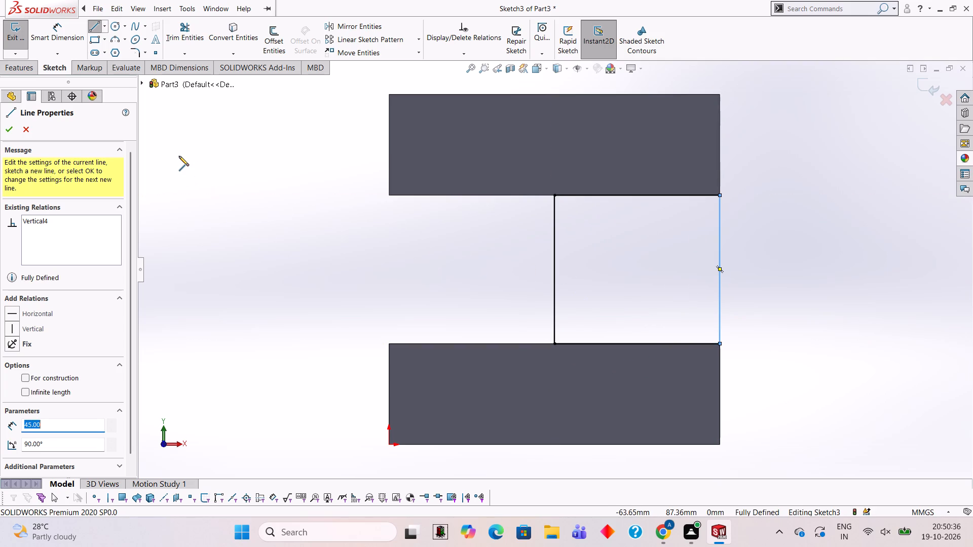
click(7, 132)
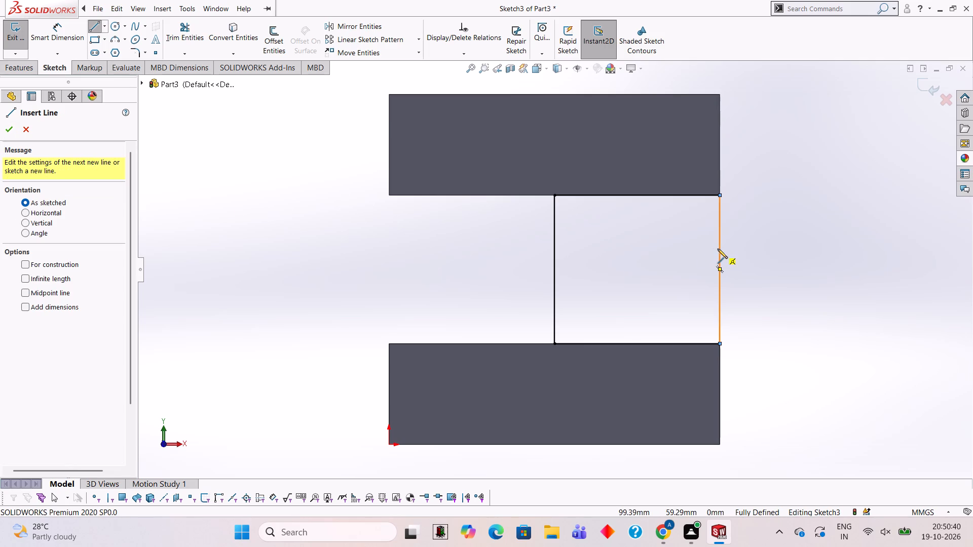
middle_drag(323, 205, 352, 223)
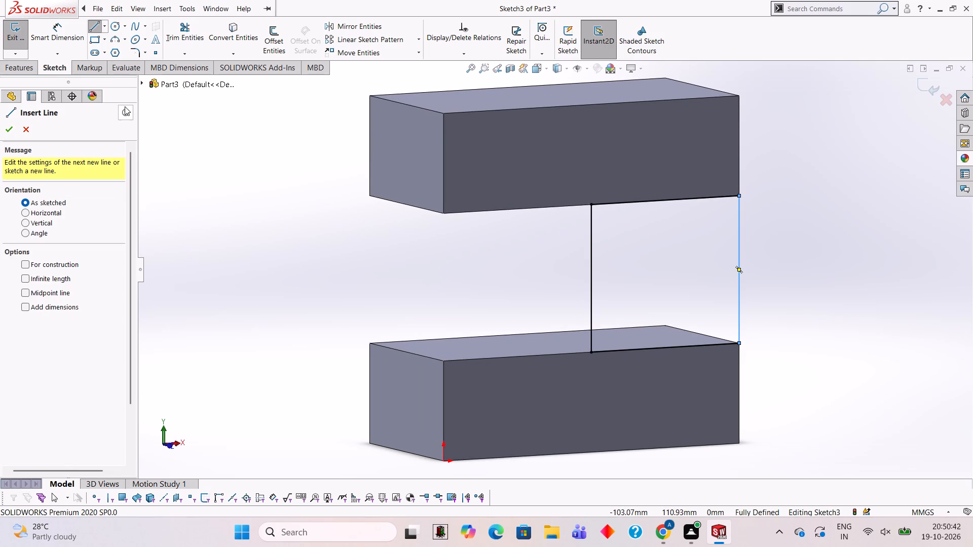
click(12, 130)
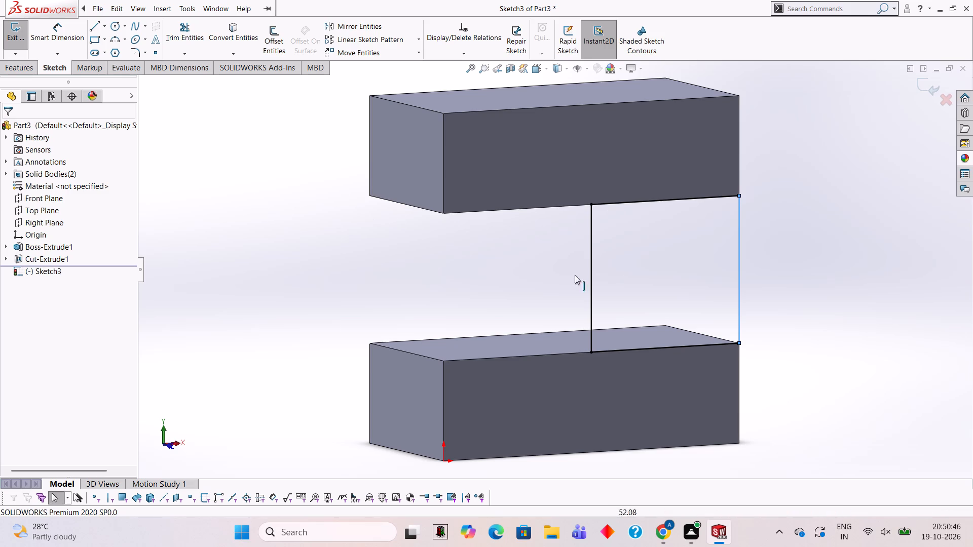
Extrude the rectangle as a blind boss 50 mm deep in the reversed direction, merging it with the two blocks.
click(14, 66)
click(11, 42)
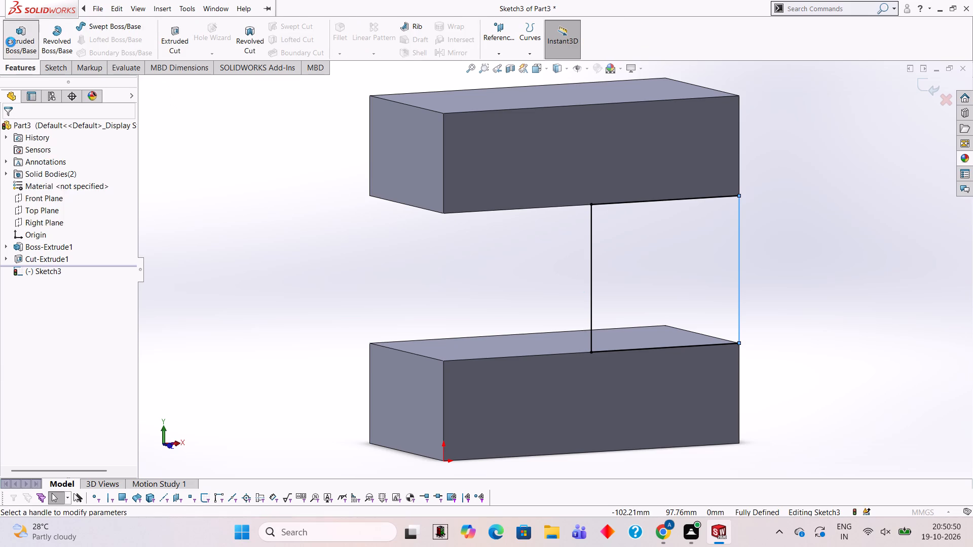
click(15, 201)
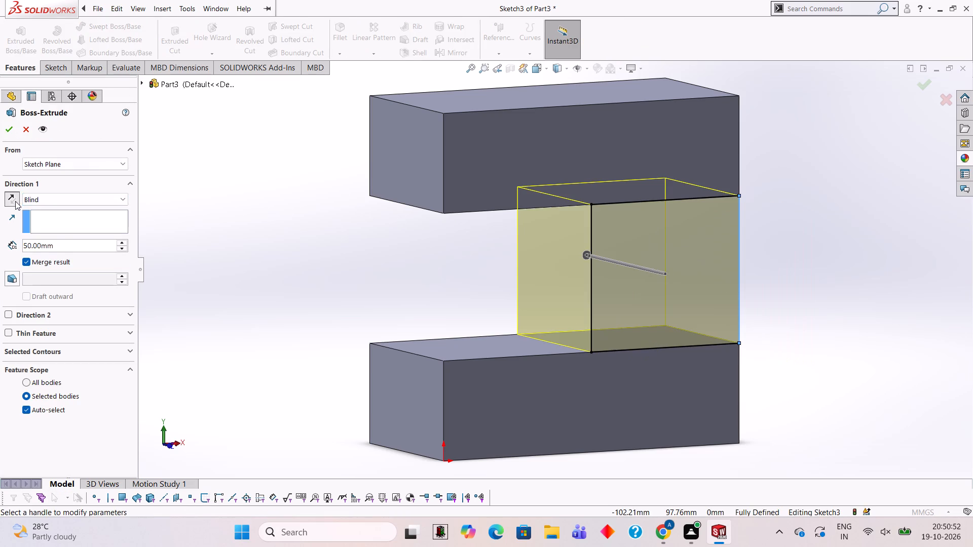
middle_drag(355, 262, 407, 256)
middle_drag(369, 255, 385, 260)
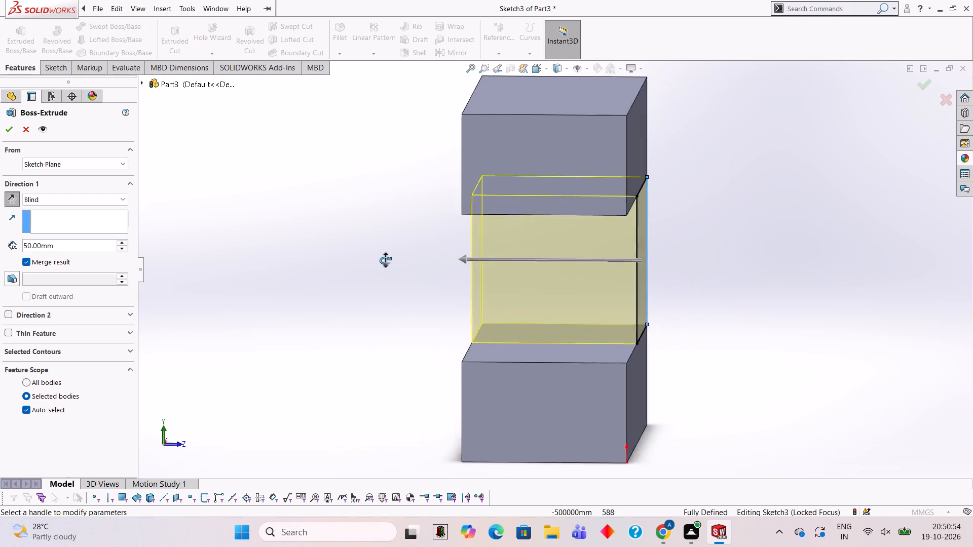
middle_drag(385, 260, 390, 261)
click(11, 129)
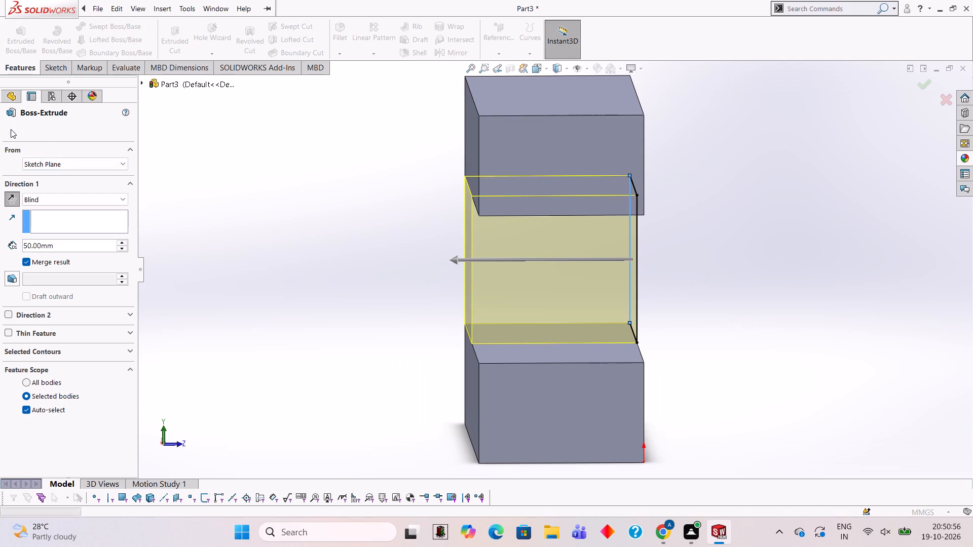
click(216, 176)
Sketch an 80 mm diameter circle on the C-shaped front face, centred on the midpoint of the slot's inner vertical edge.
middle_drag(307, 194, 257, 197)
middle_drag(411, 256, 361, 238)
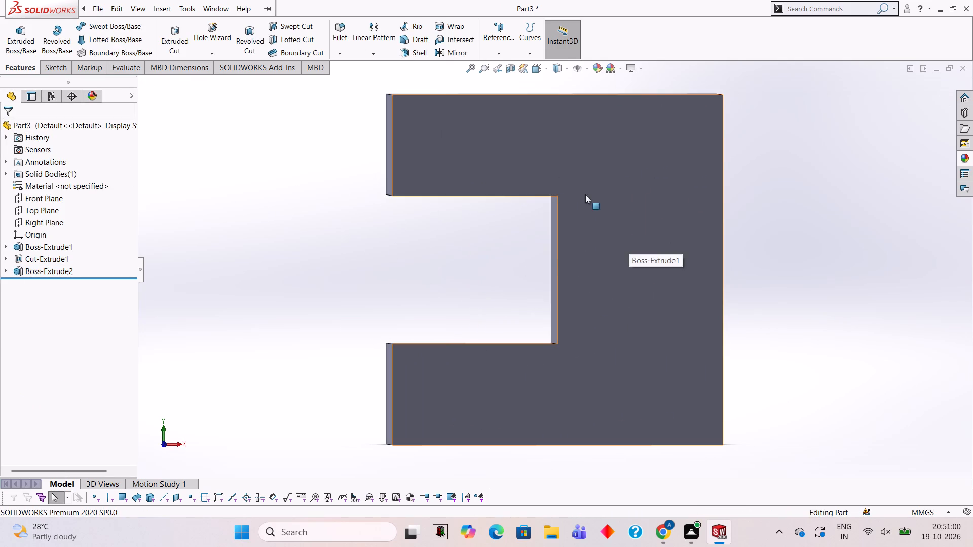
click(573, 185)
click(619, 160)
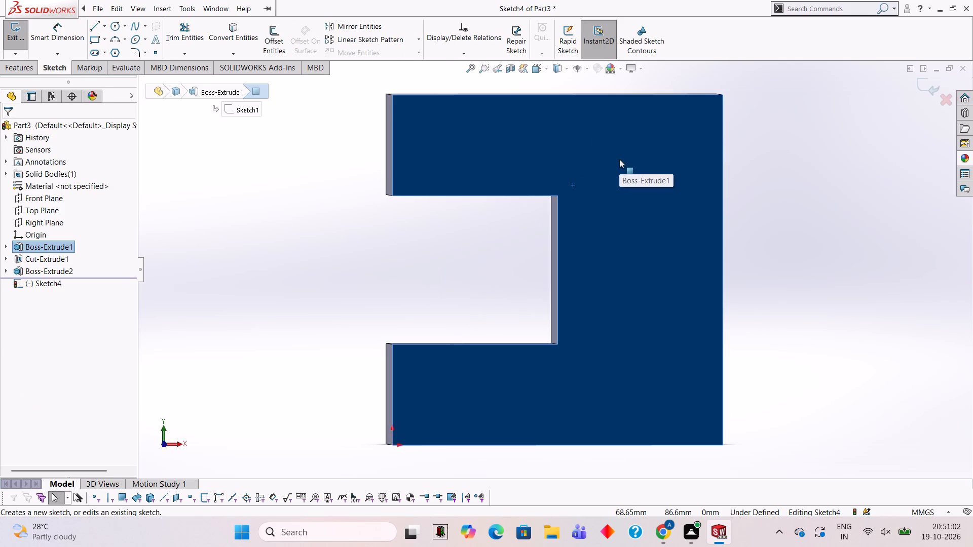
key(ctrl+8)
key(ctrl+8)
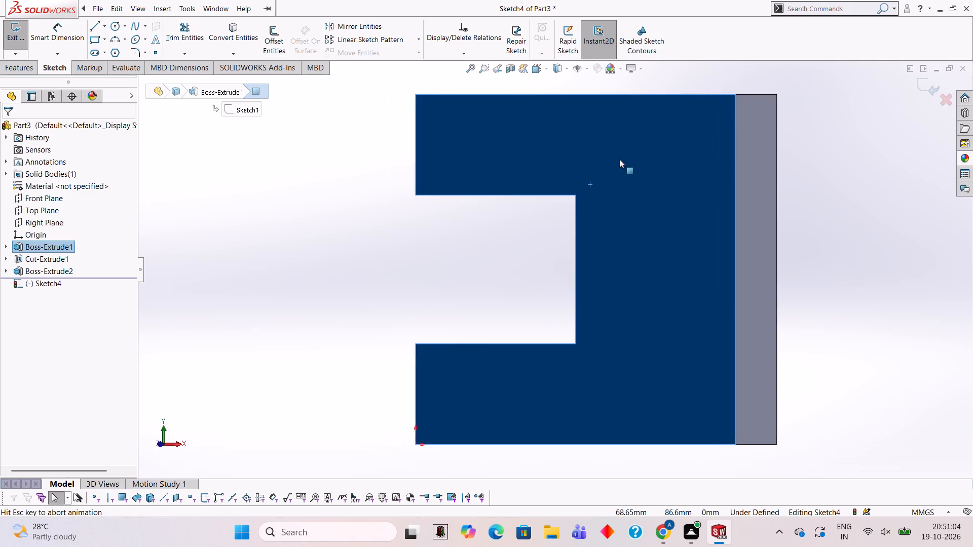
key(ctrl+8)
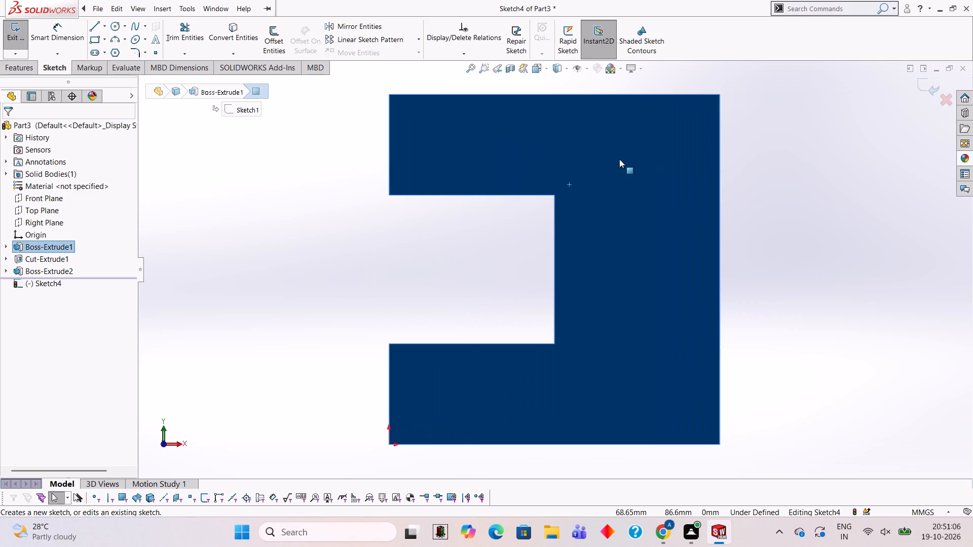
scroll(604, 175, up, 2)
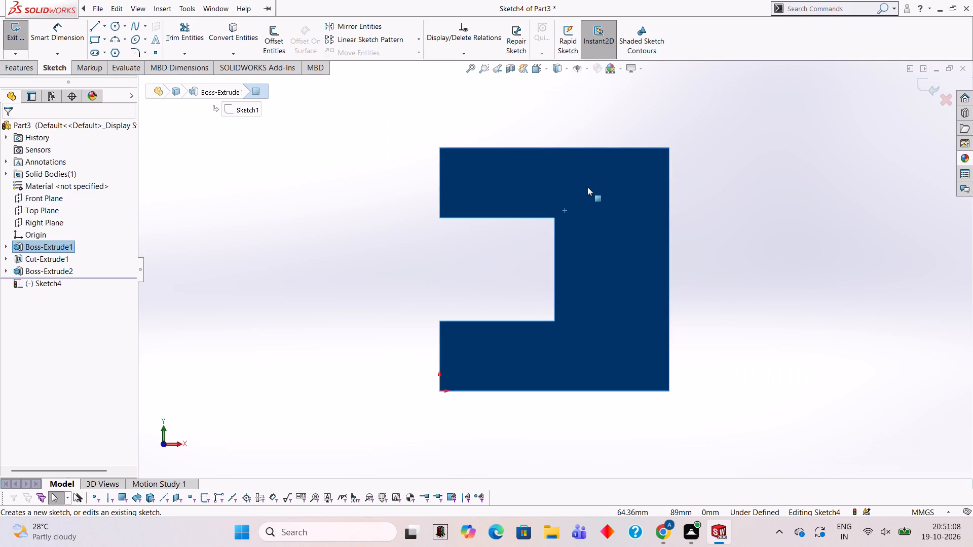
click(115, 26)
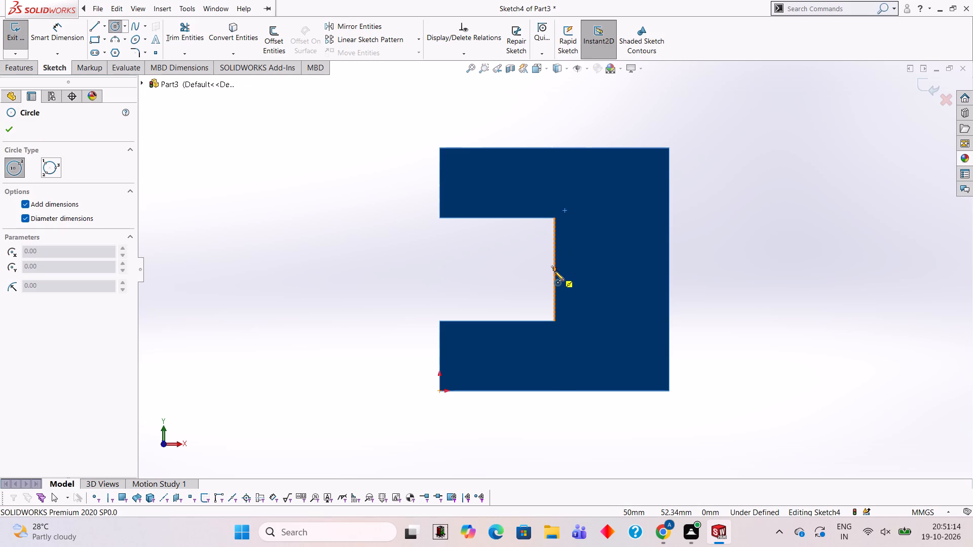
click(554, 267)
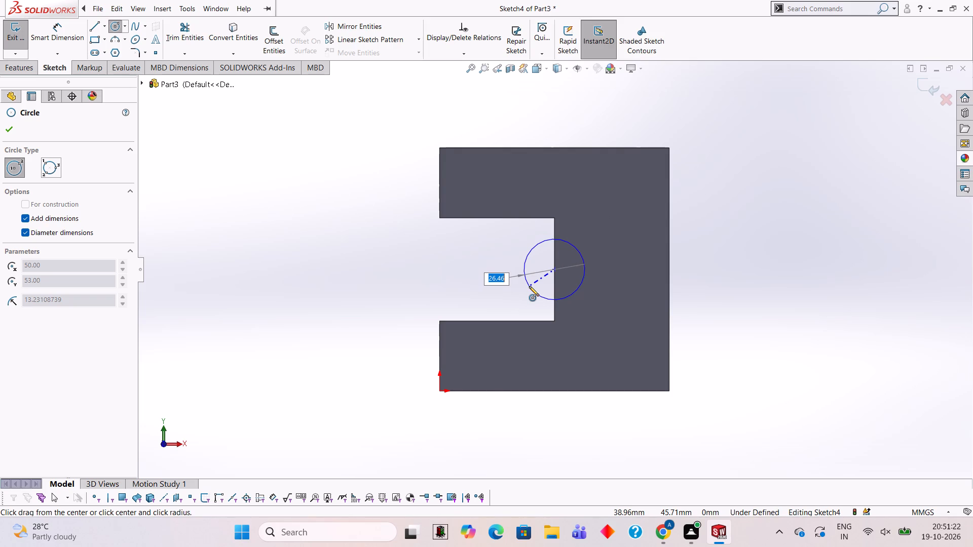
text(80)
key(Return)
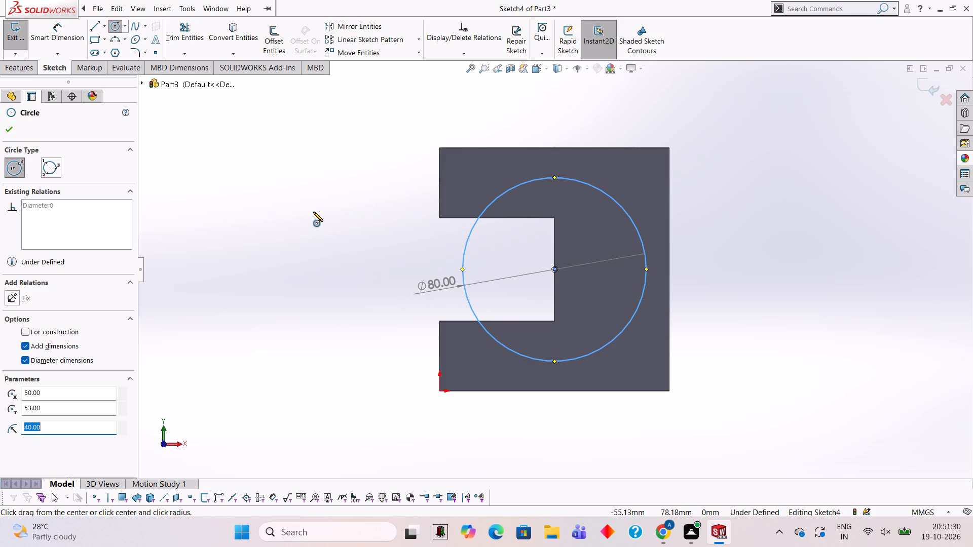
Extrude the circle as a blind boss 55 mm deep in the reversed direction, merged with the C-shaped body.
click(27, 69)
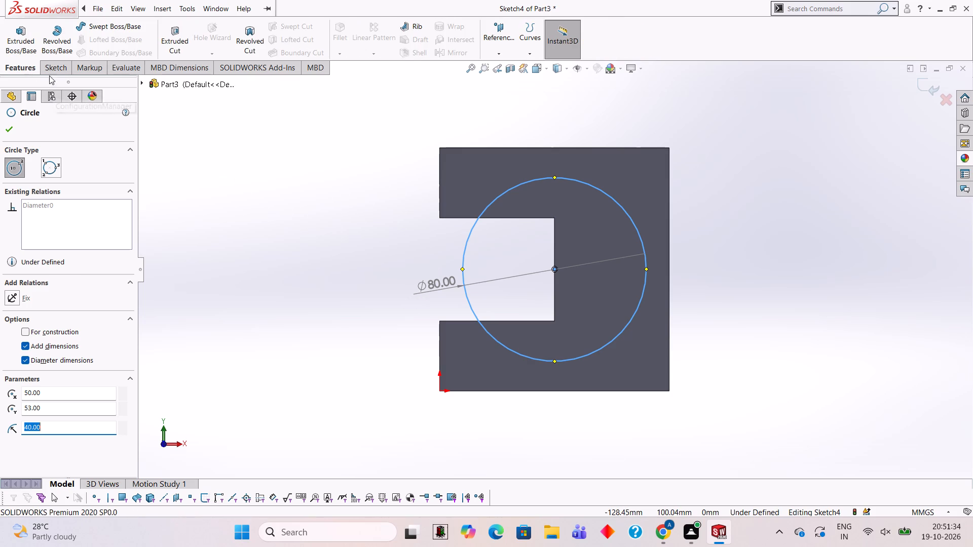
click(21, 33)
middle_drag(291, 175, 340, 200)
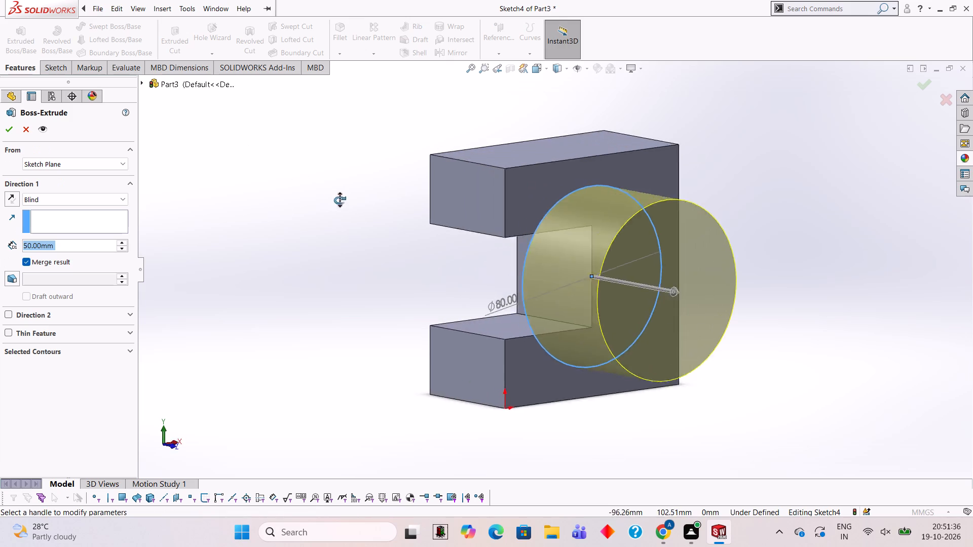
middle_drag(340, 200, 367, 212)
click(13, 204)
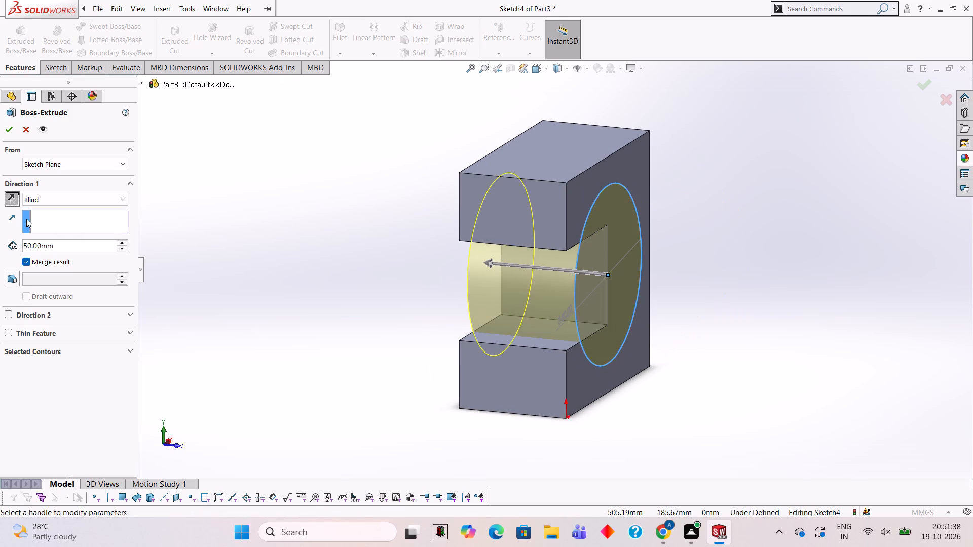
click(65, 248)
key(BackSpace)
key(BackSpace)
key(BackSpace)
key(BackSpace)
key(BackSpace)
key(BackSpace)
key(5)
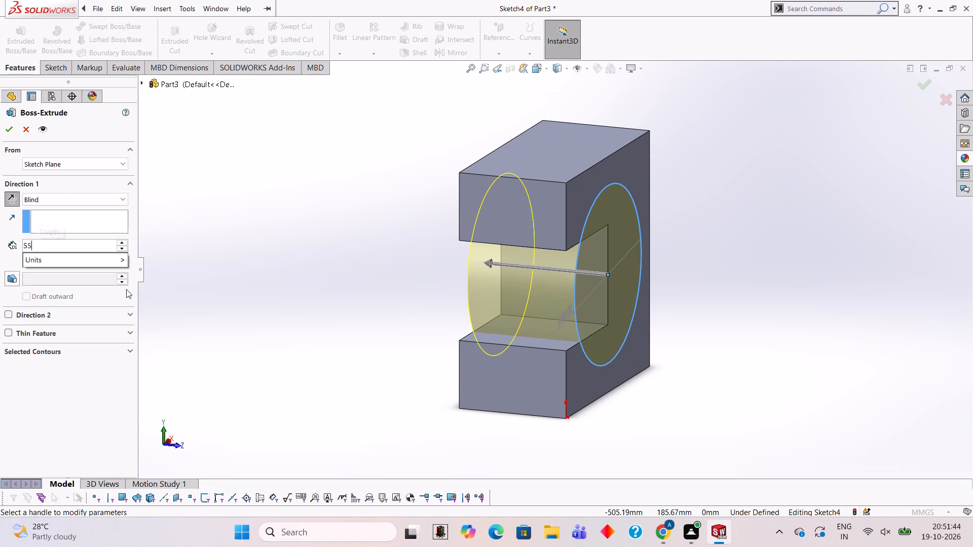
key(Return)
middle_drag(403, 303, 443, 310)
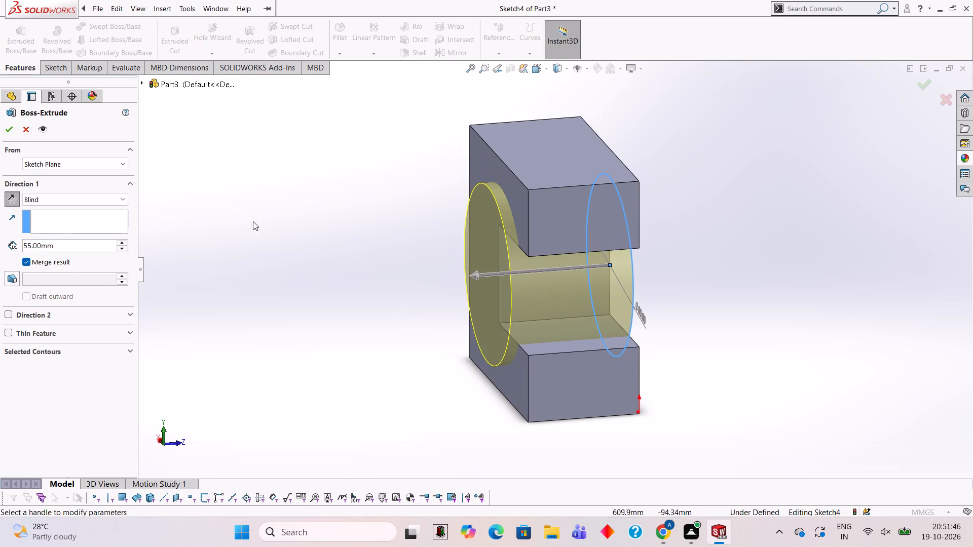
click(4, 128)
click(321, 181)
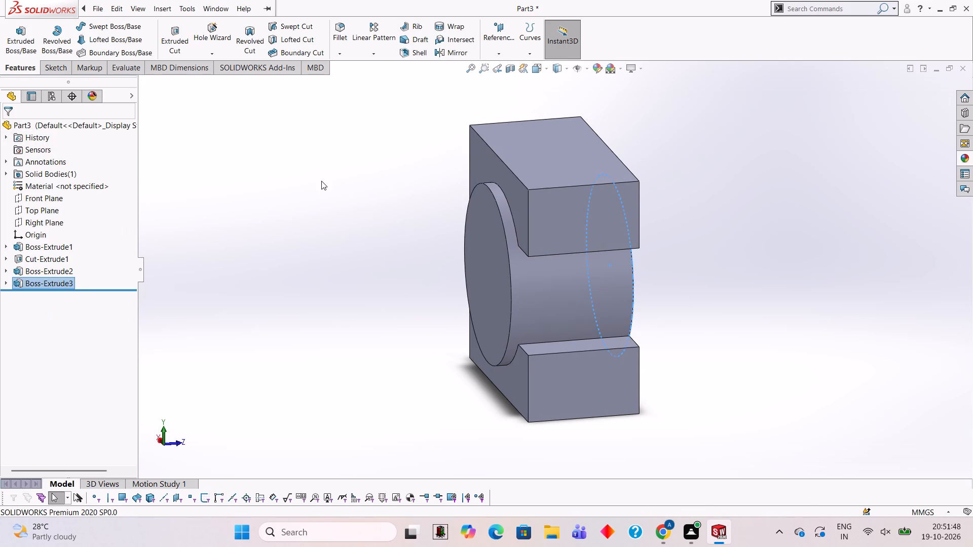
On the C-shaped face opposite the protruding boss, sketch an 80 mm diameter circle concentric with the boss's arc edge.
scroll(354, 196, down, 1)
middle_drag(354, 195, 311, 195)
middle_drag(398, 248, 368, 242)
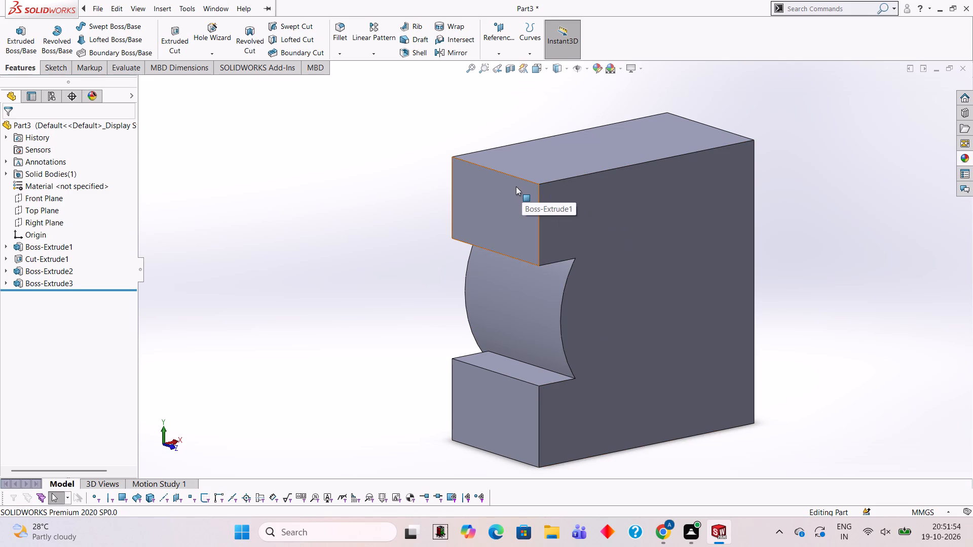
click(619, 274)
click(669, 241)
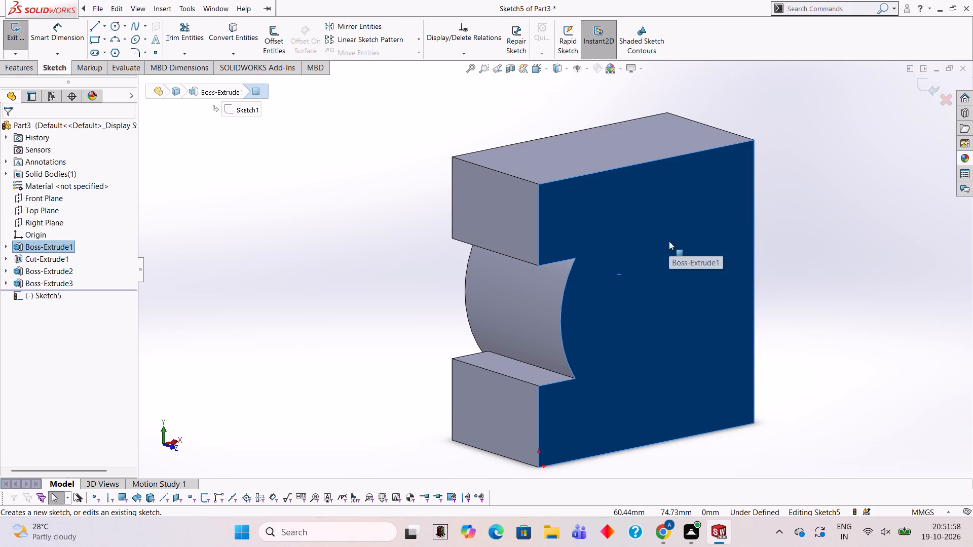
key(ctrl+8)
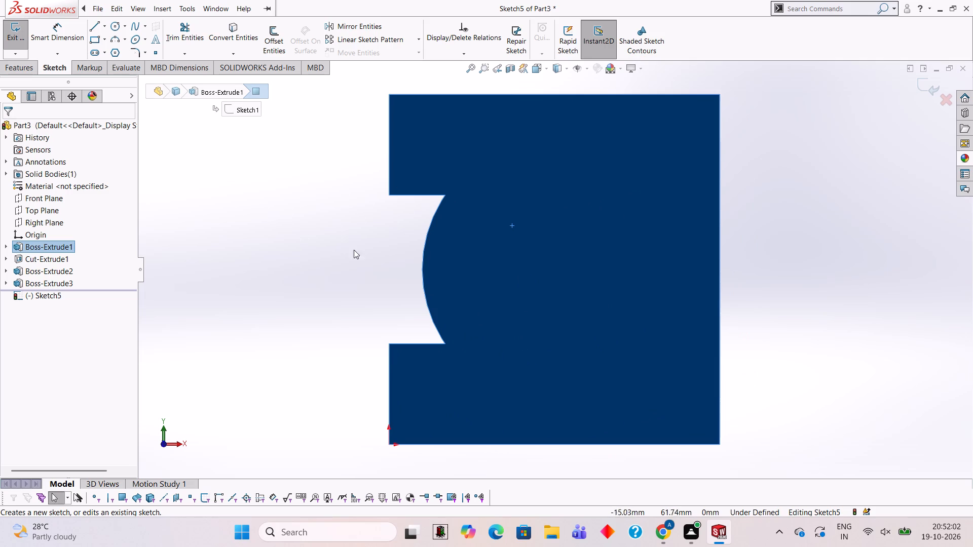
click(113, 29)
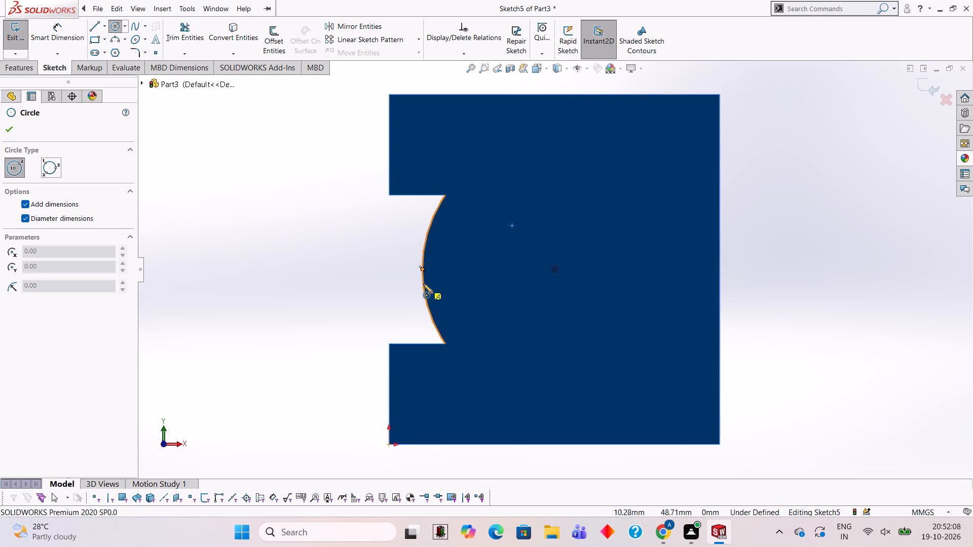
click(554, 268)
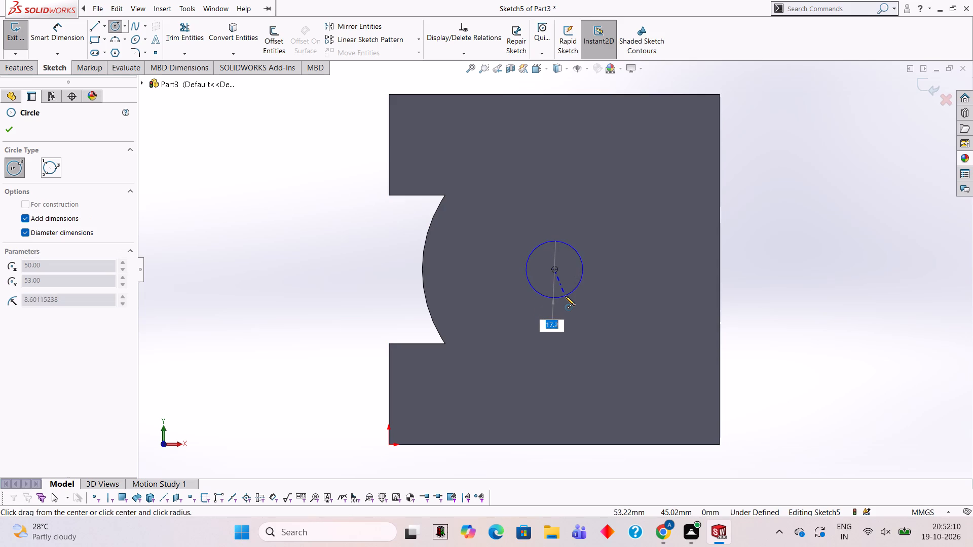
text(80)
key(Return)
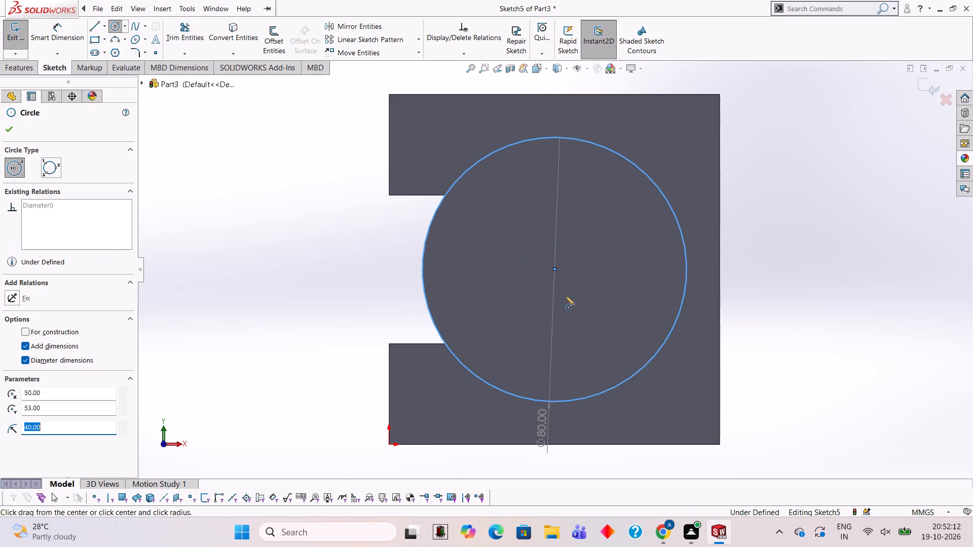
Extrude the circle outward as a blind boss 5 mm deep, merged with the body.
click(25, 64)
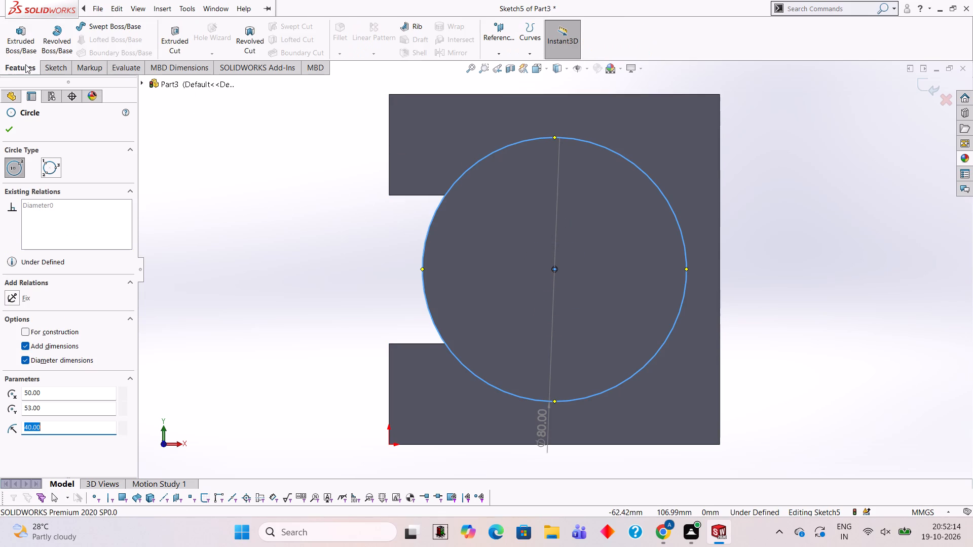
click(9, 41)
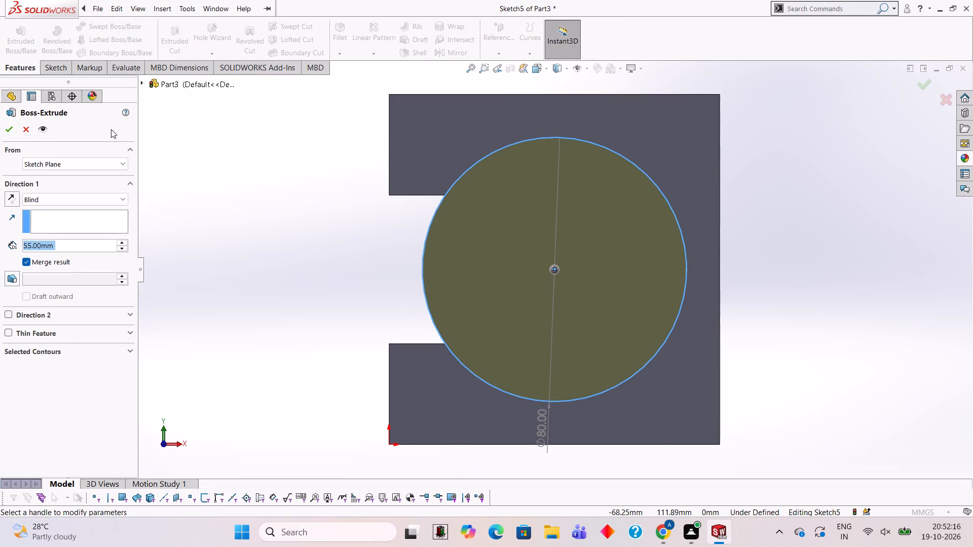
middle_drag(210, 172, 289, 204)
click(88, 246)
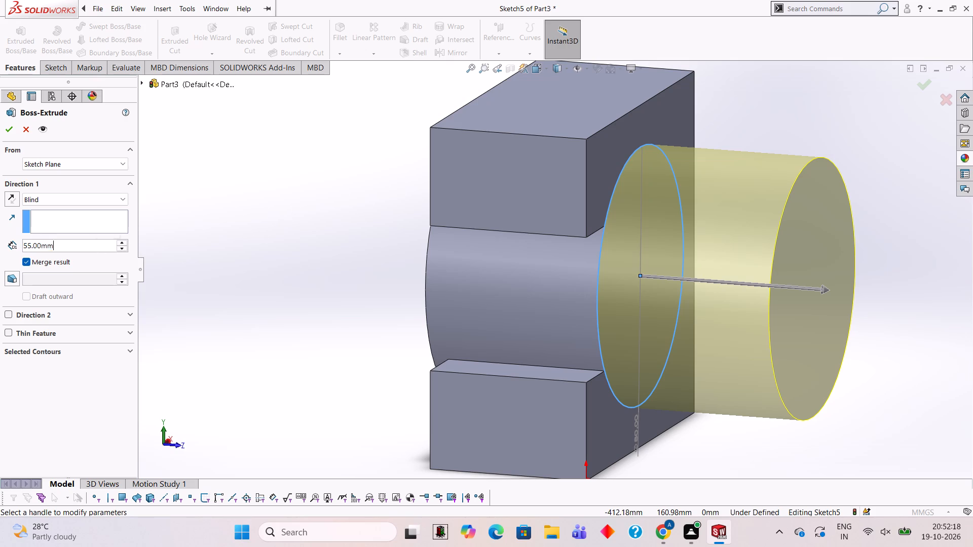
key(BackSpace)
key(BackSpace)
key(BackSpace)
key(BackSpace)
key(BackSpace)
key(BackSpace)
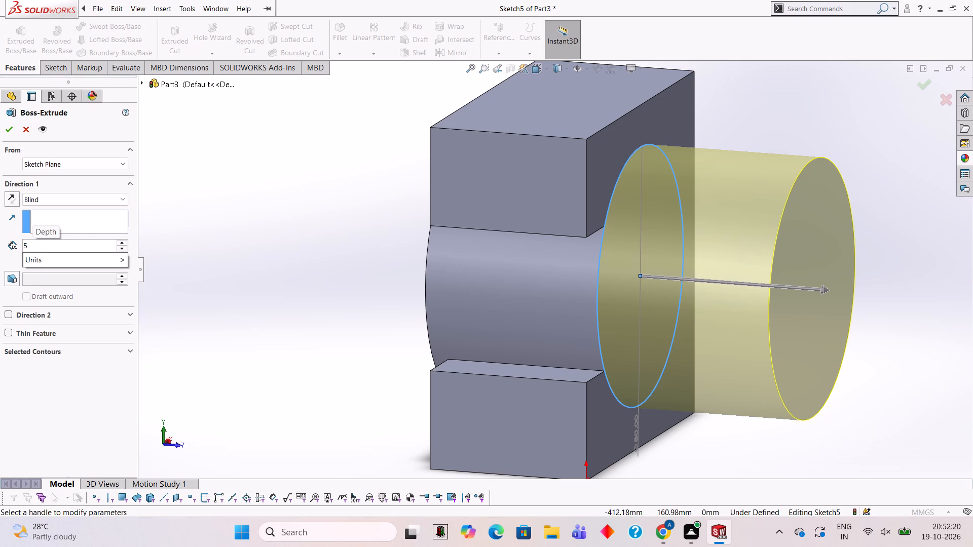
key(Return)
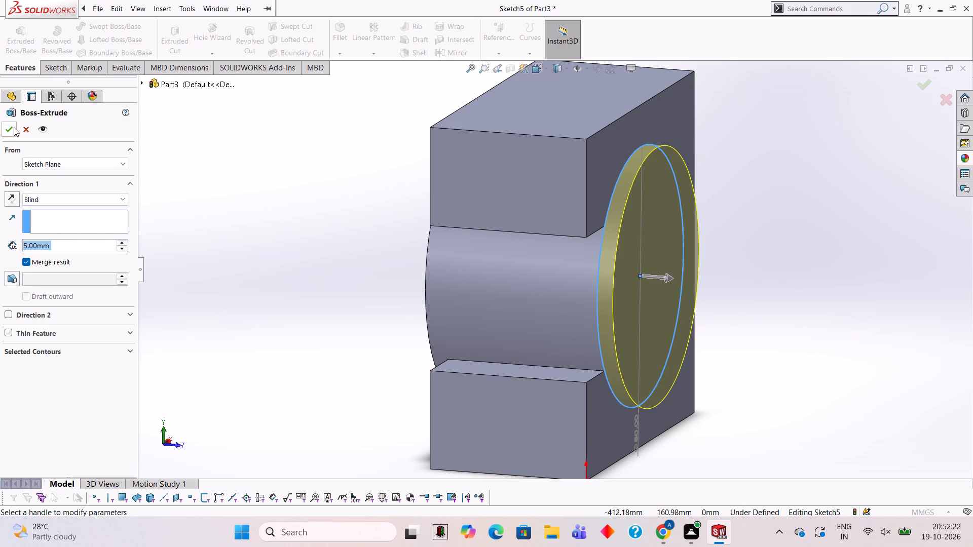
click(14, 128)
click(252, 204)
Sketch a 56 mm diameter circle on the flat face of the 5 mm boss, concentric with its circular edge.
middle_drag(286, 210, 332, 202)
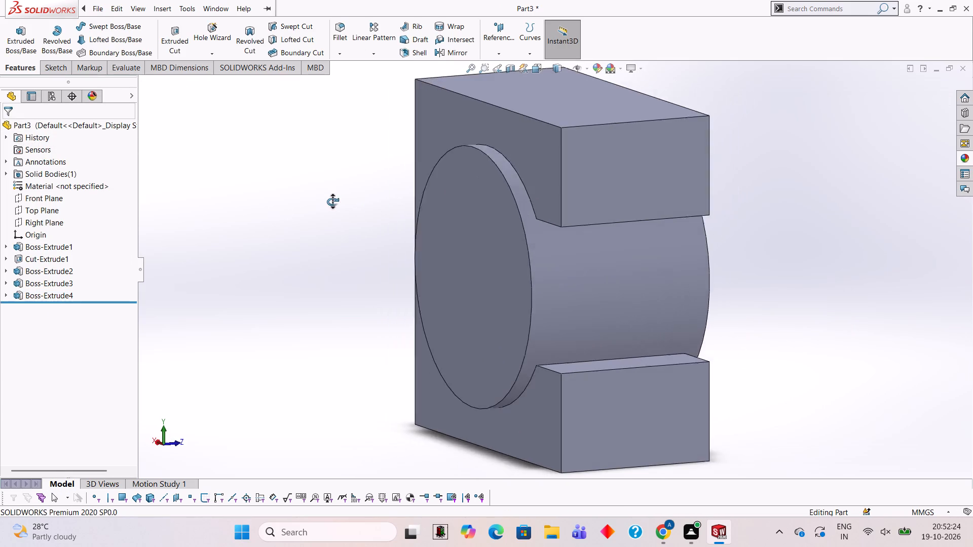
middle_drag(332, 202, 331, 202)
middle_drag(530, 232, 490, 220)
scroll(742, 202, up, 3)
middle_drag(739, 202, 713, 211)
scroll(671, 222, up, 2)
scroll(669, 223, down, 1)
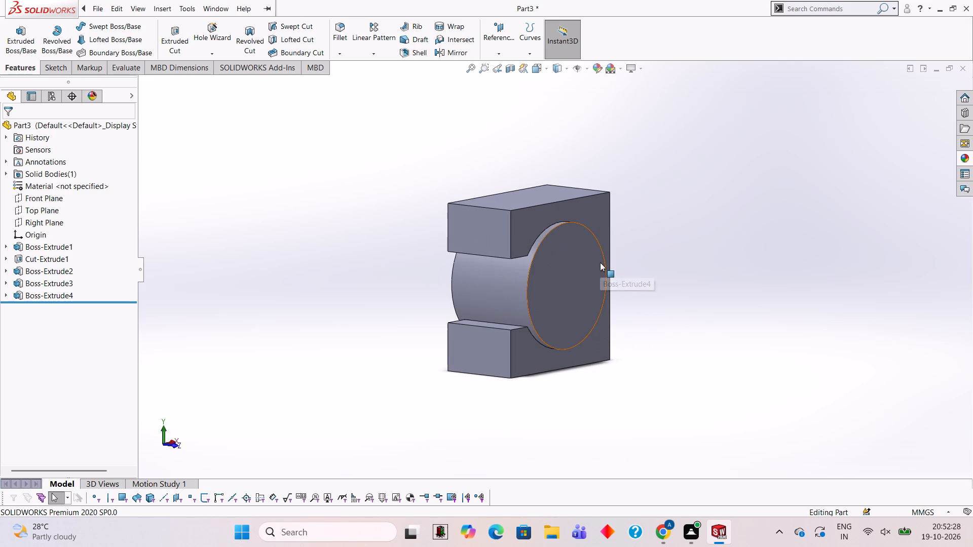
scroll(504, 216, down, 1)
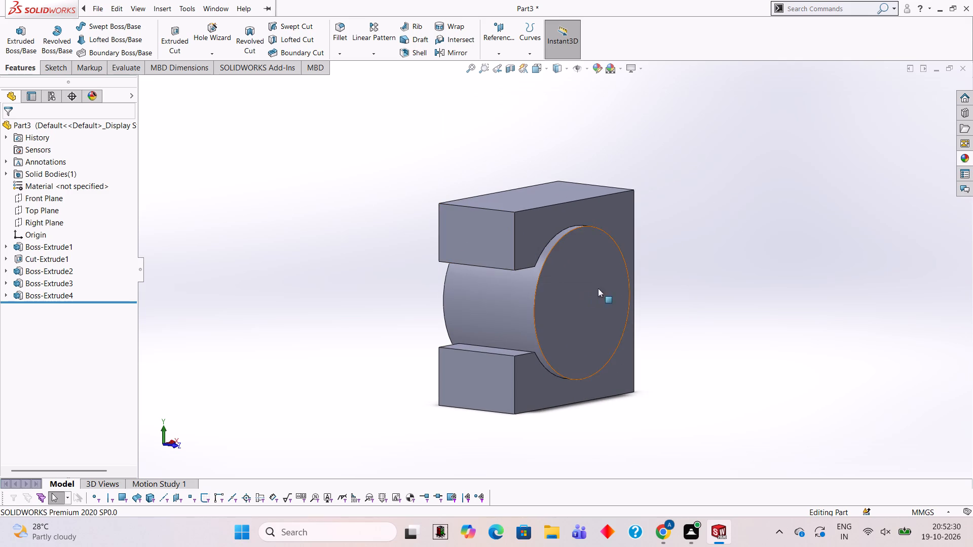
middle_drag(653, 252, 637, 254)
click(553, 301)
click(597, 272)
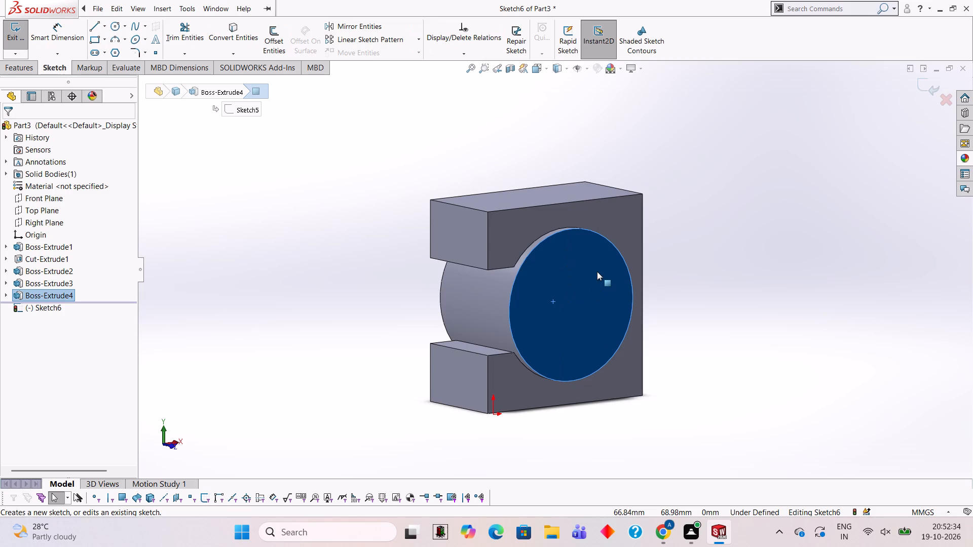
key(ctrl+8)
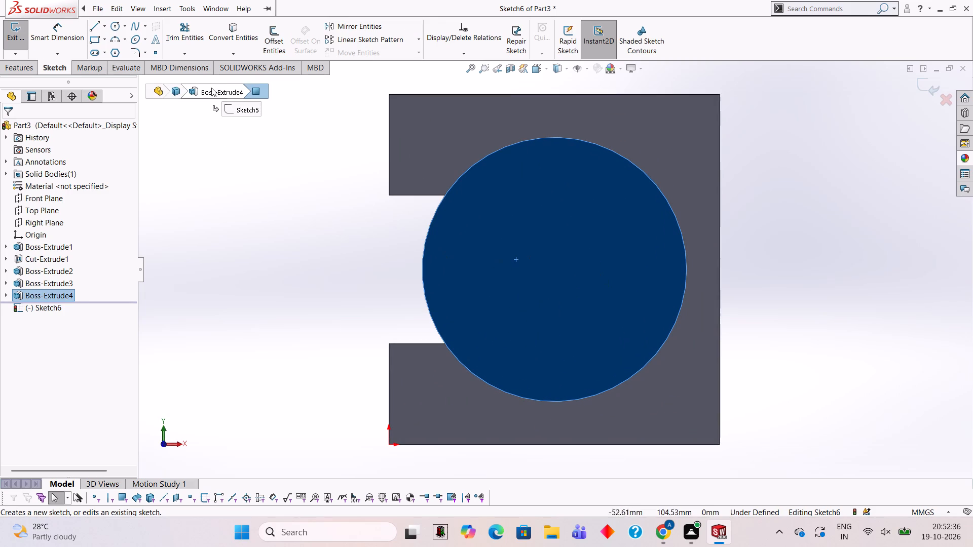
click(111, 26)
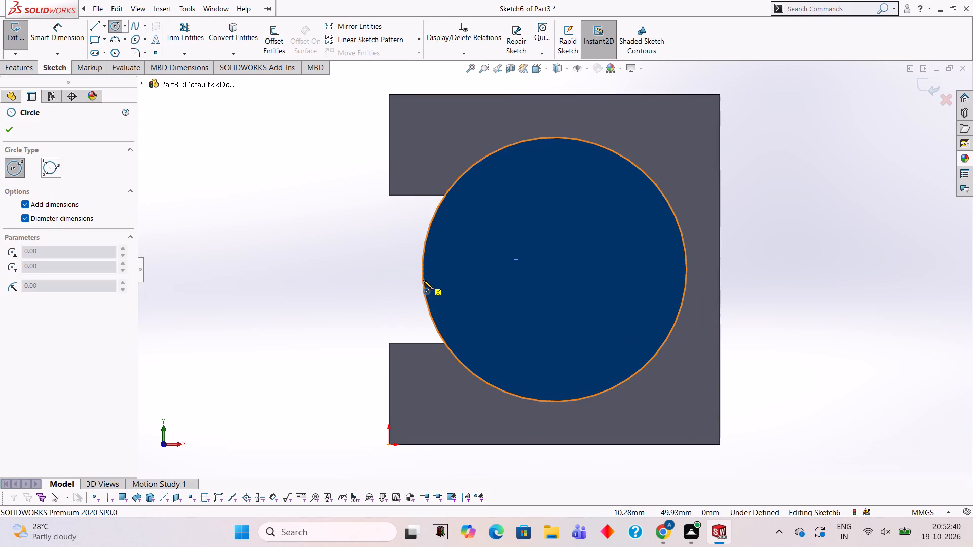
click(554, 269)
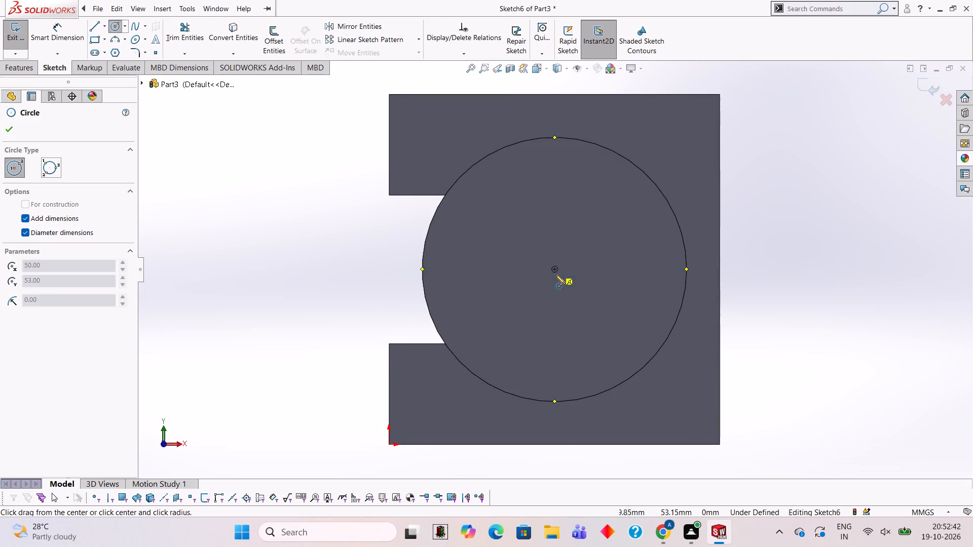
text(56)
key(Return)
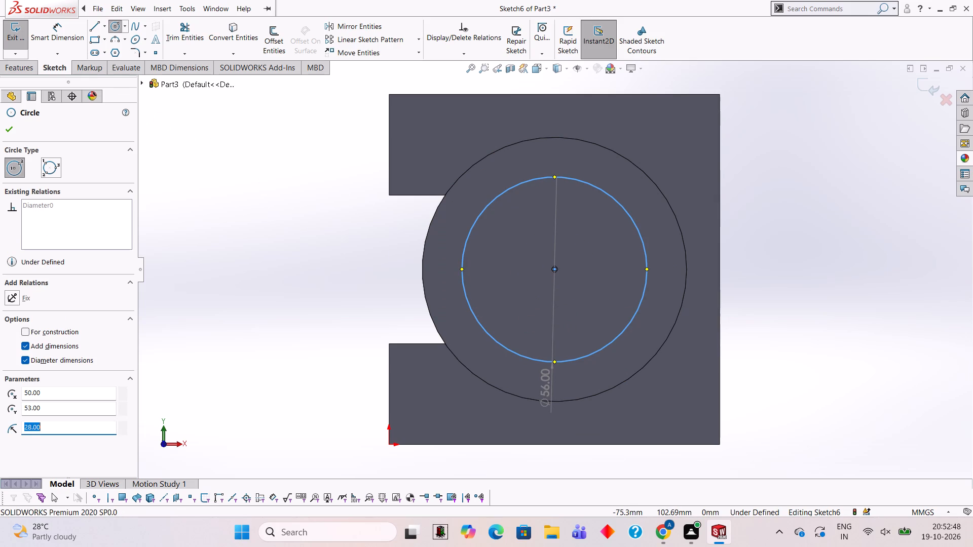
Cut-extrude the 56 mm circle to a blind depth of 60 mm through the cylindrical boss.
click(27, 65)
click(178, 29)
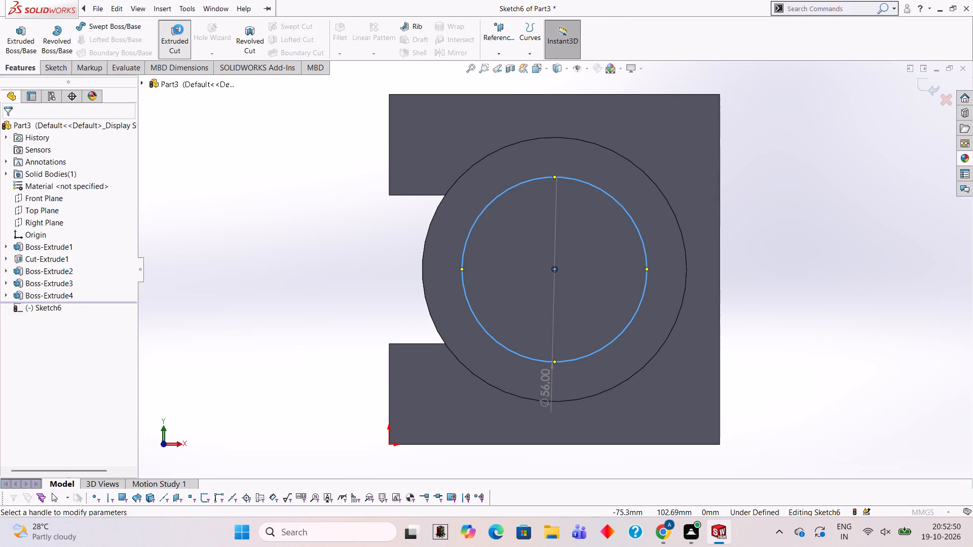
middle_drag(270, 130, 389, 198)
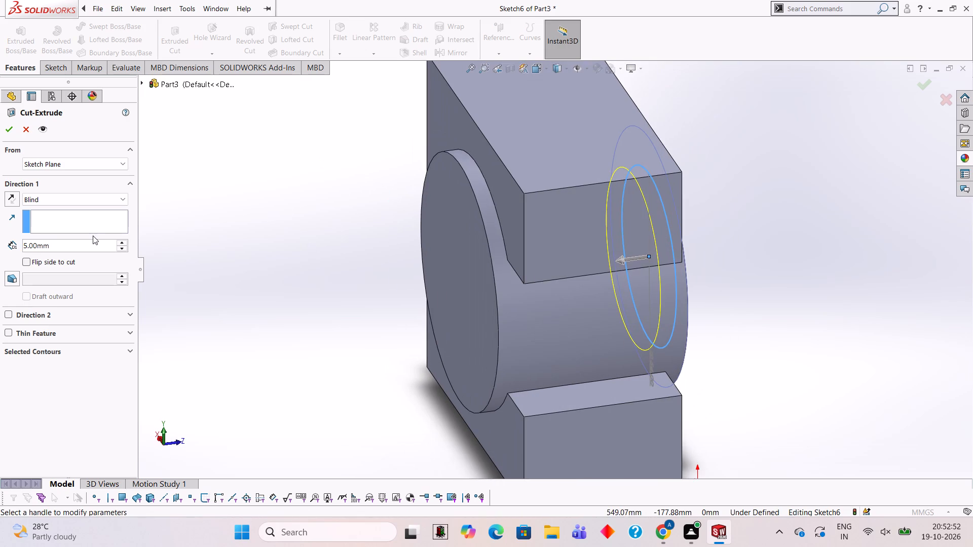
click(94, 248)
key(BackSpace)
key(BackSpace)
key(BackSpace)
key(BackSpace)
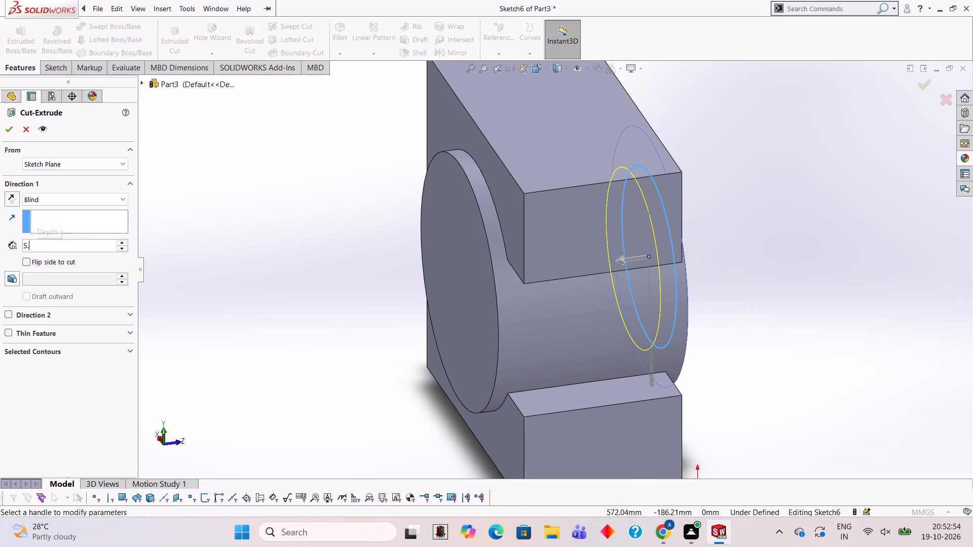
key(BackSpace)
key(BackSpace)
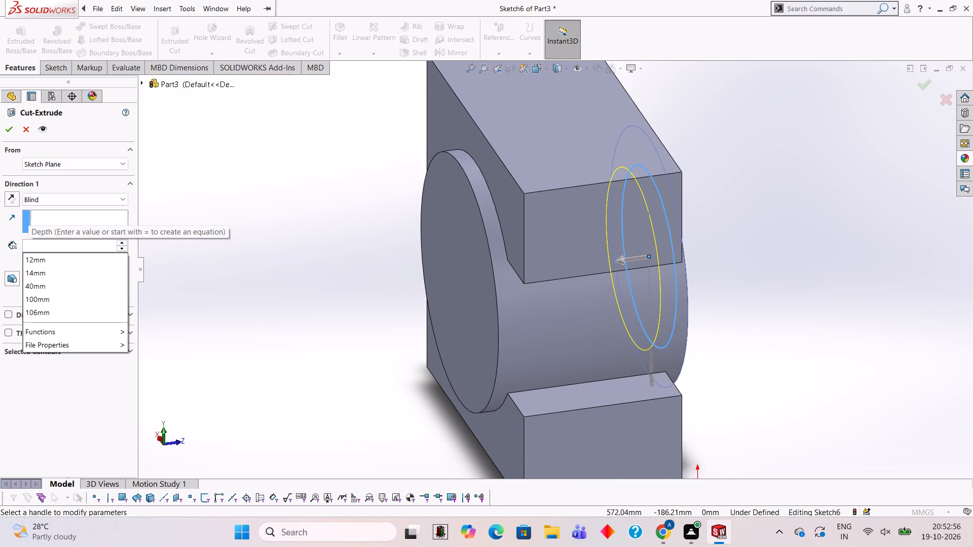
text(55)
key(Return)
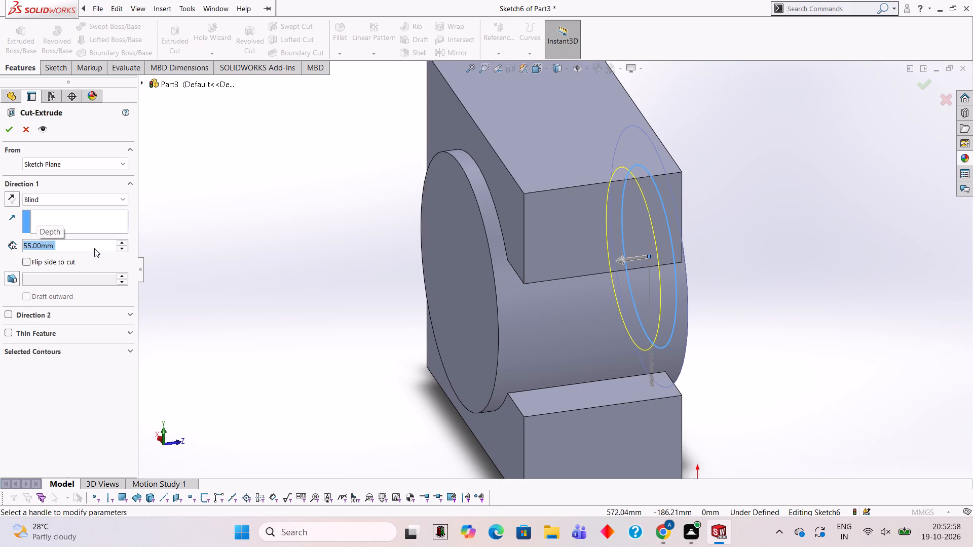
text(60)
key(Return)
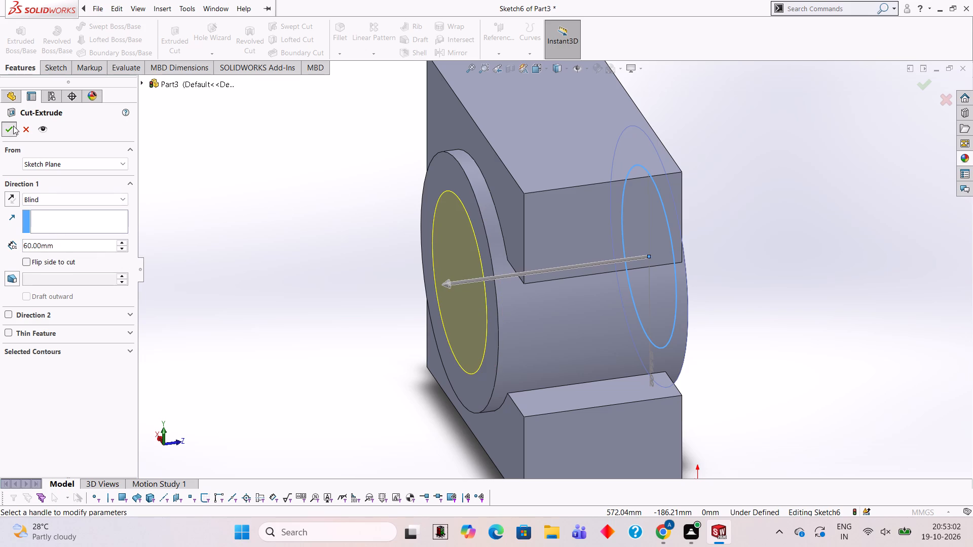
click(13, 126)
click(252, 190)
On the upper arm's end face, sketch lines from the top edge's midpoint: 15 mm along the edge, 10 mm down, 30 mm across, 10 mm up.
scroll(258, 232, up, 1)
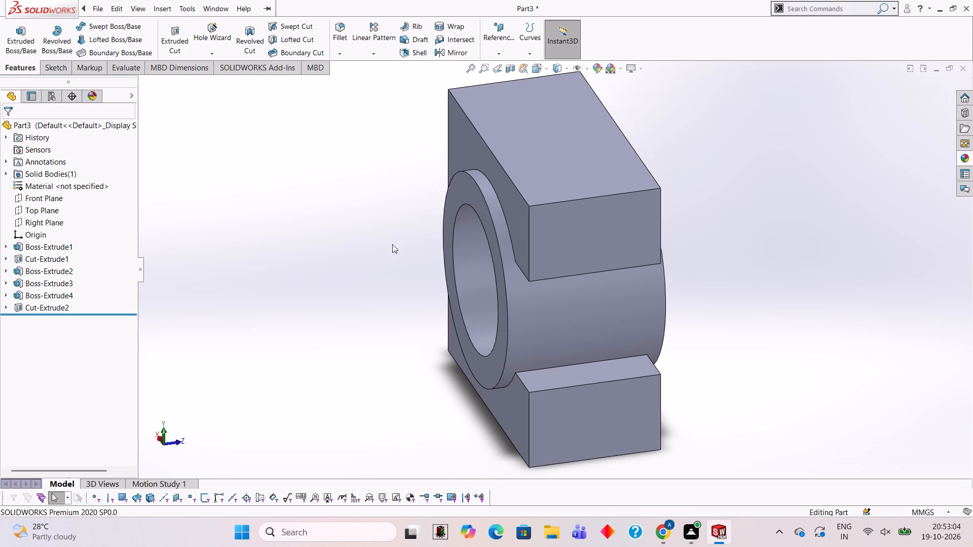
middle_drag(390, 240, 331, 208)
scroll(457, 242, up, 1)
middle_drag(446, 233, 413, 220)
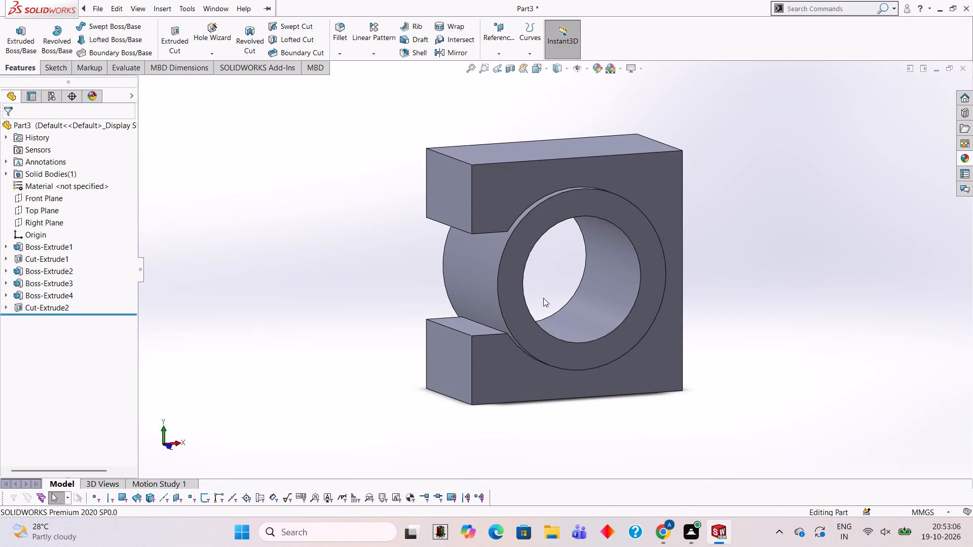
scroll(543, 262, down, 2)
scroll(574, 193, down, 1)
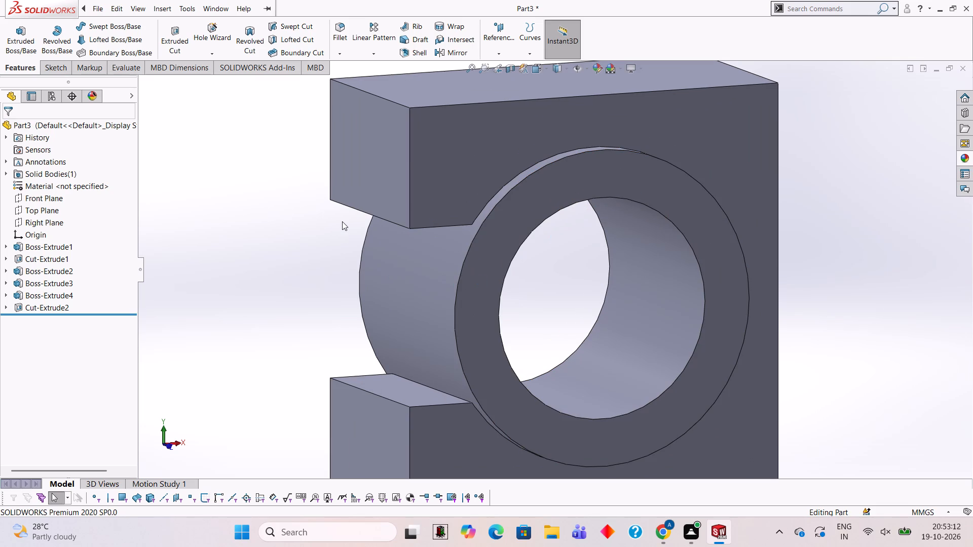
middle_drag(545, 254, 579, 267)
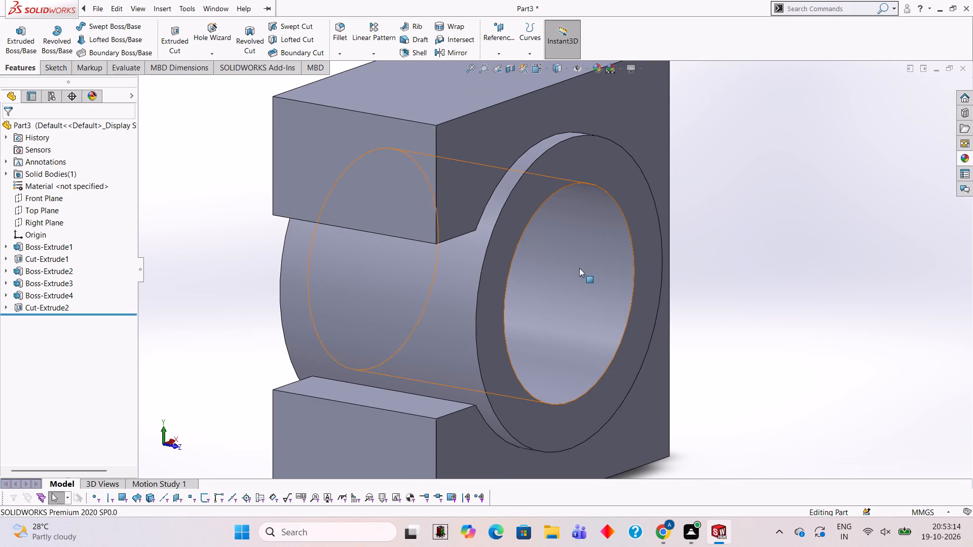
click(386, 169)
click(428, 144)
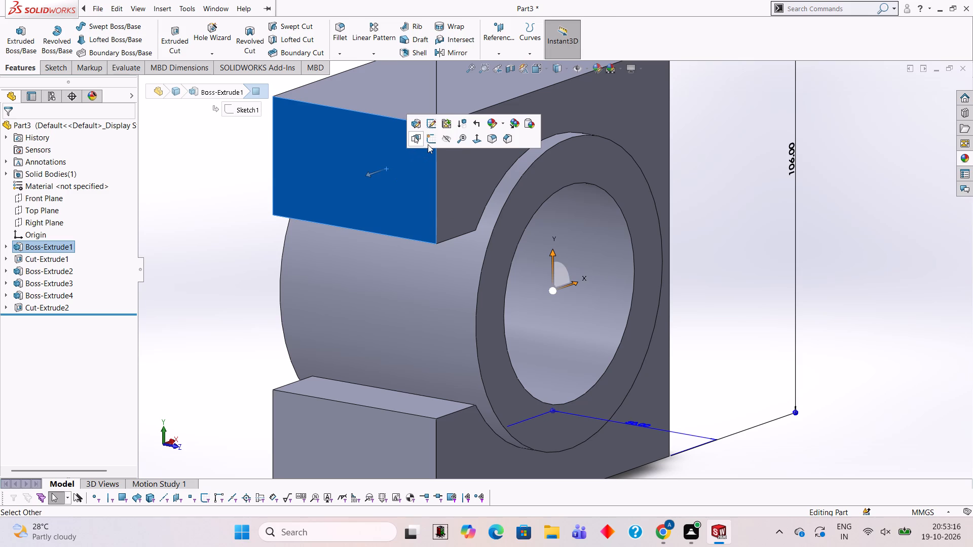
key(ctrl+8)
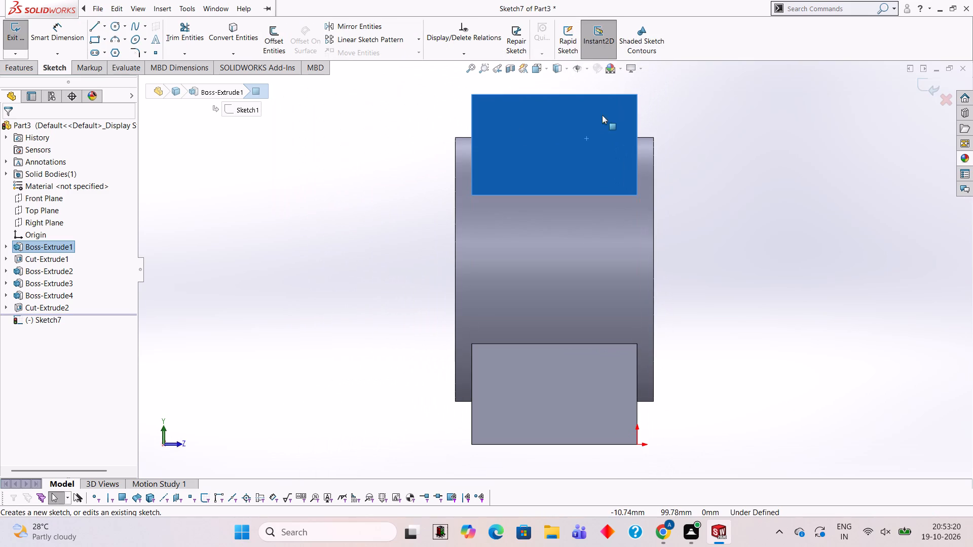
scroll(606, 136, up, 2)
scroll(606, 136, down, 2)
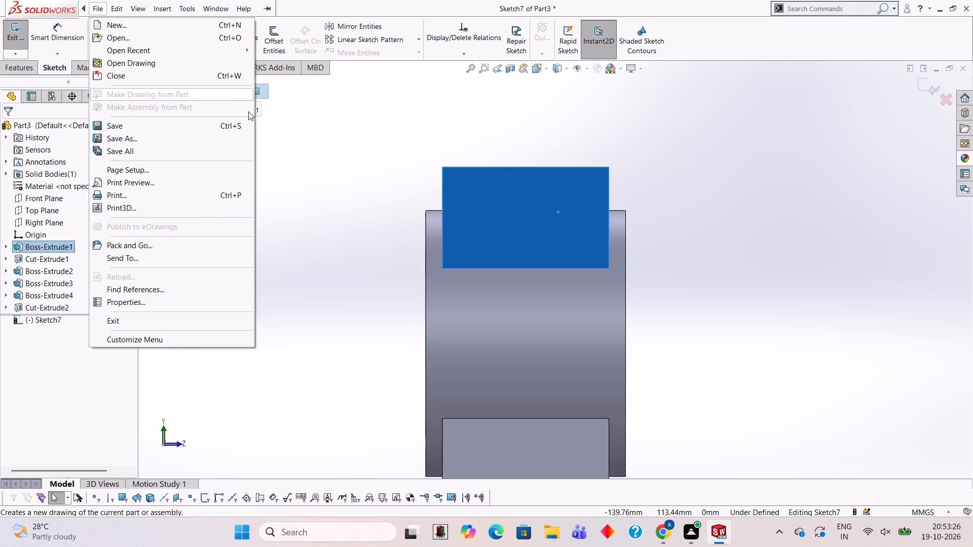
click(305, 124)
click(93, 27)
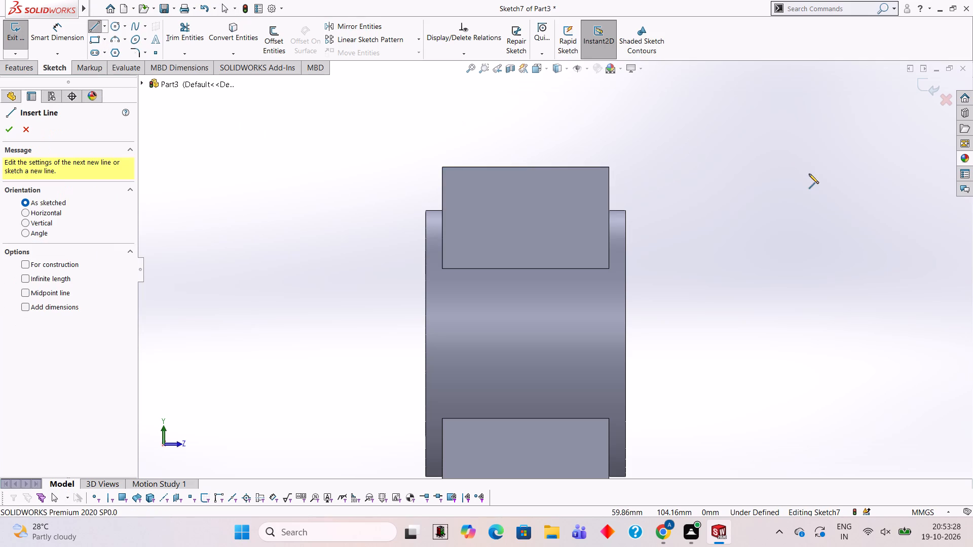
click(526, 166)
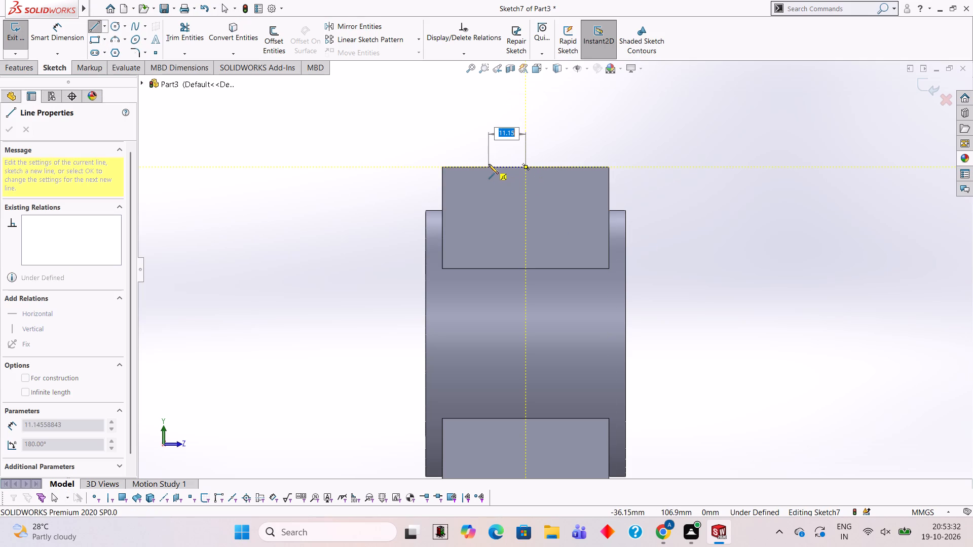
text(15)
key(Return)
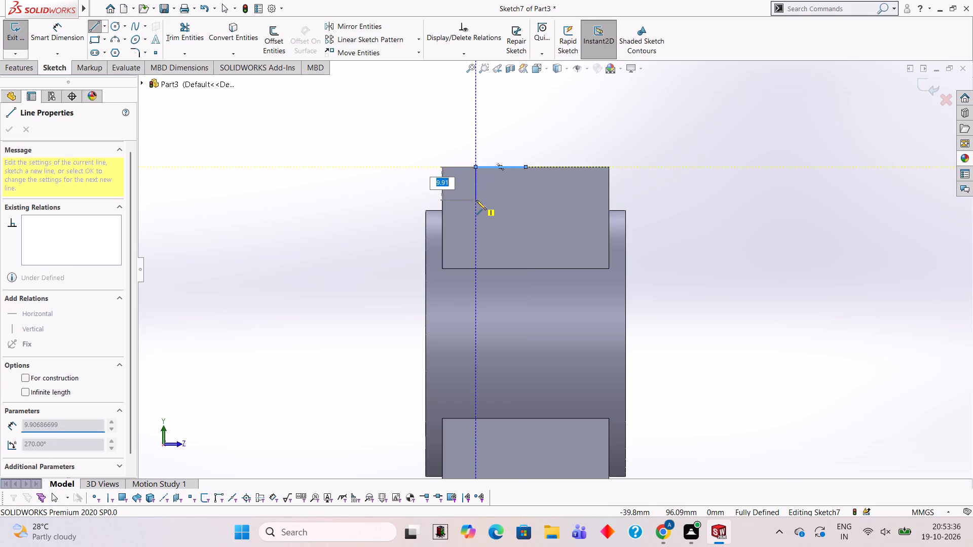
text(10)
key(Return)
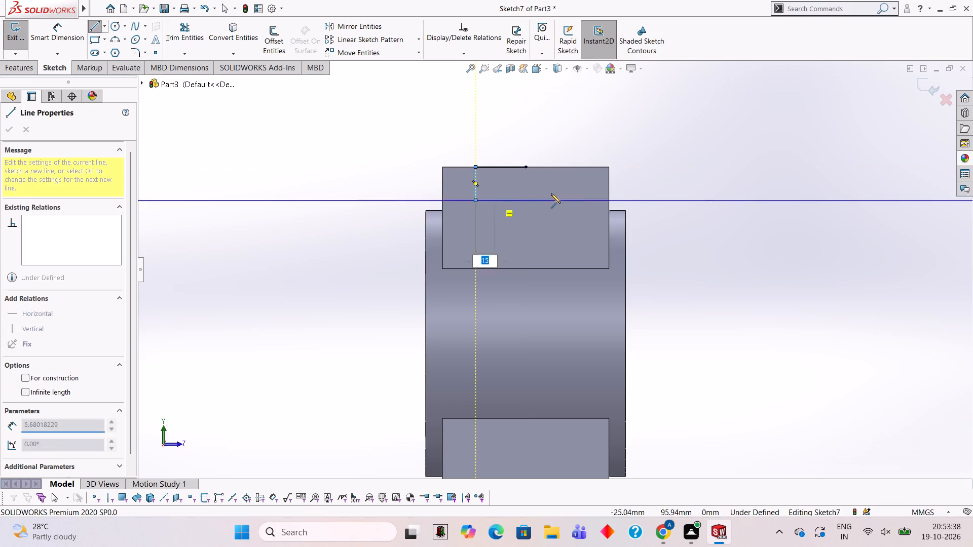
text(30)
key(Return)
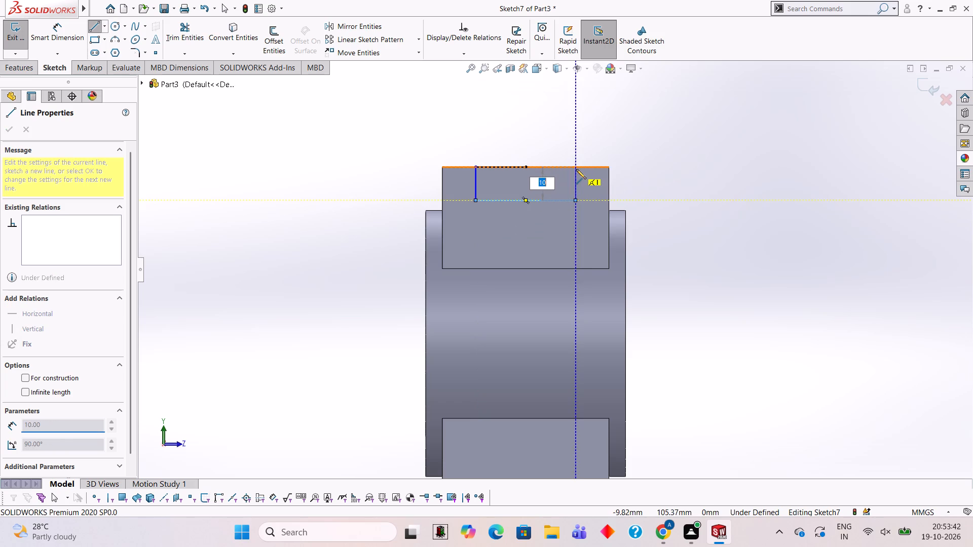
click(576, 167)
Trim away the 15 mm guide line and close the slot rectangle with a 30 mm line along the top edge.
click(200, 28)
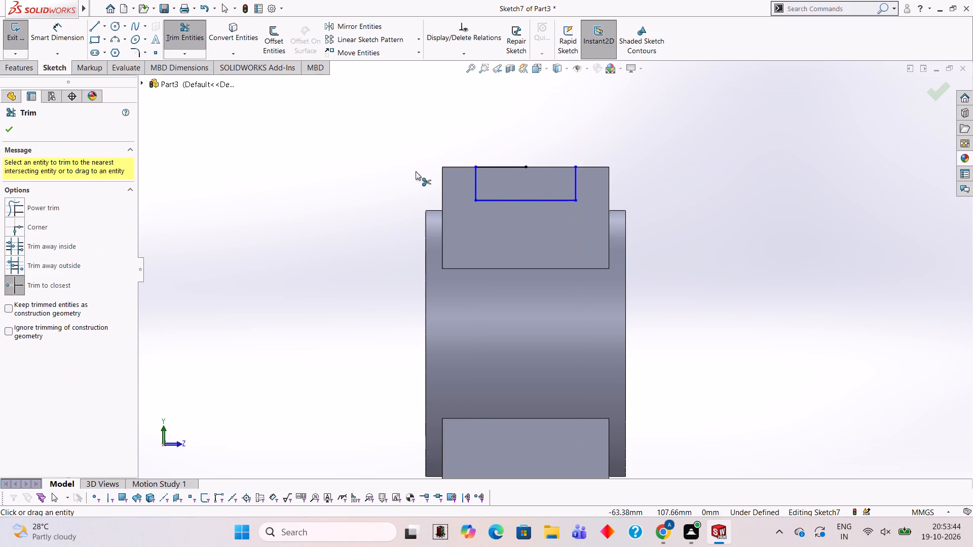
click(500, 165)
click(92, 26)
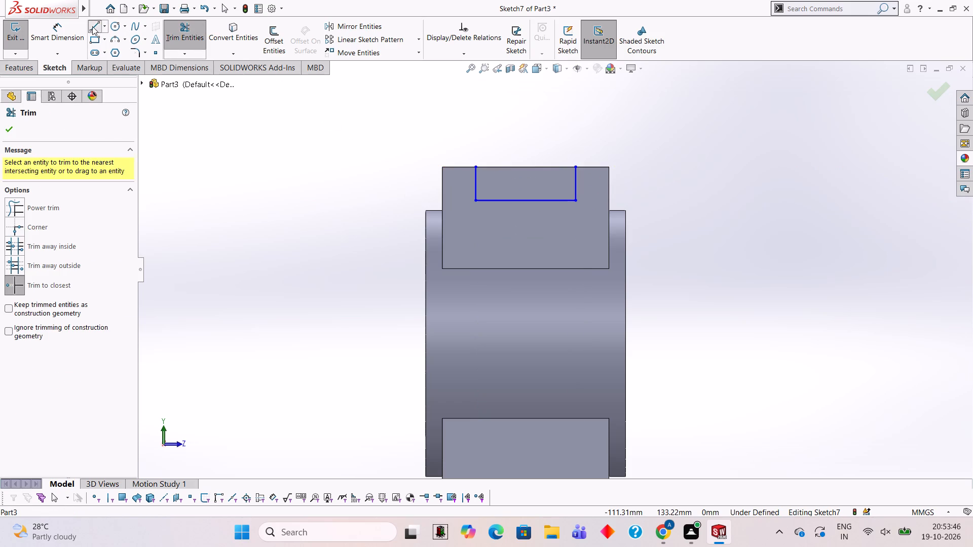
click(476, 167)
click(575, 166)
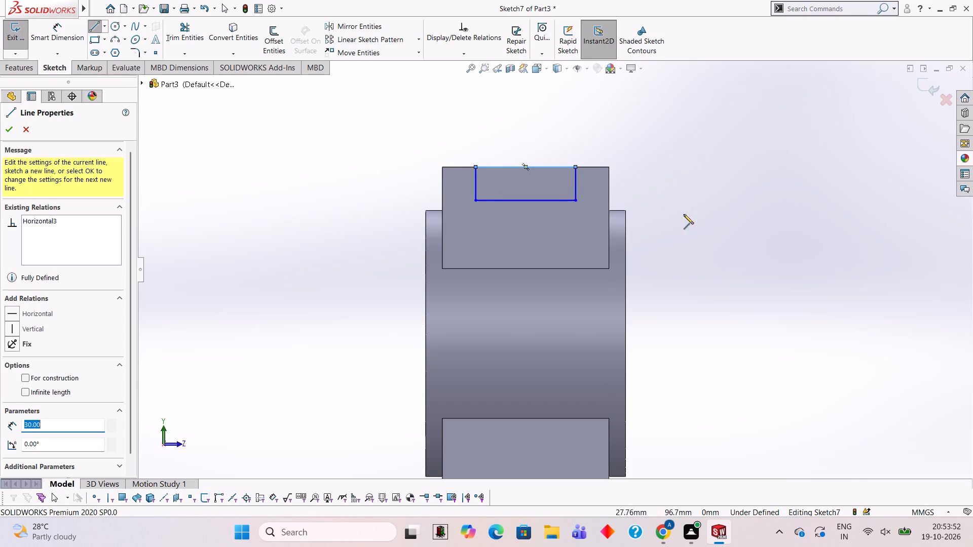
click(21, 72)
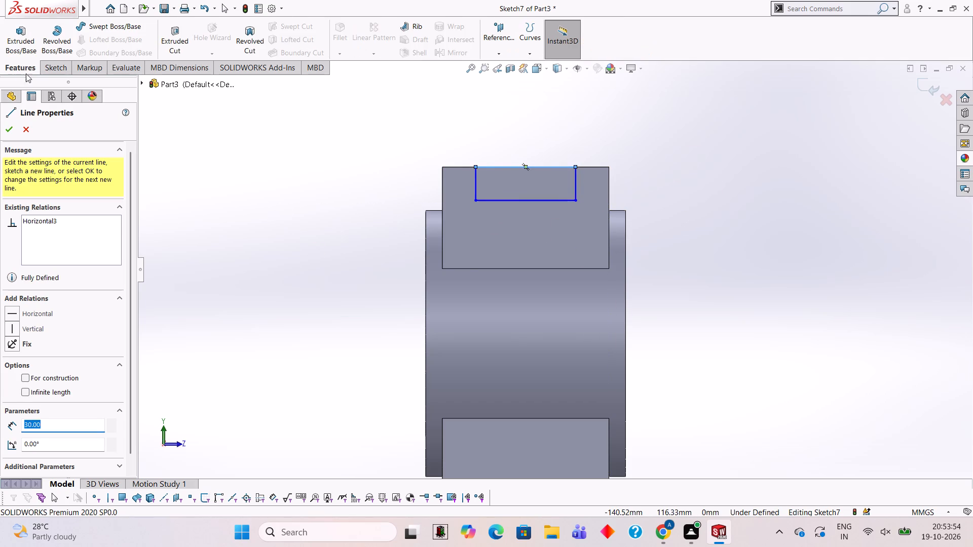
click(11, 128)
Cut-extrude the 30 x 10 mm rectangle to a blind depth of 100 mm along the block's top.
click(171, 46)
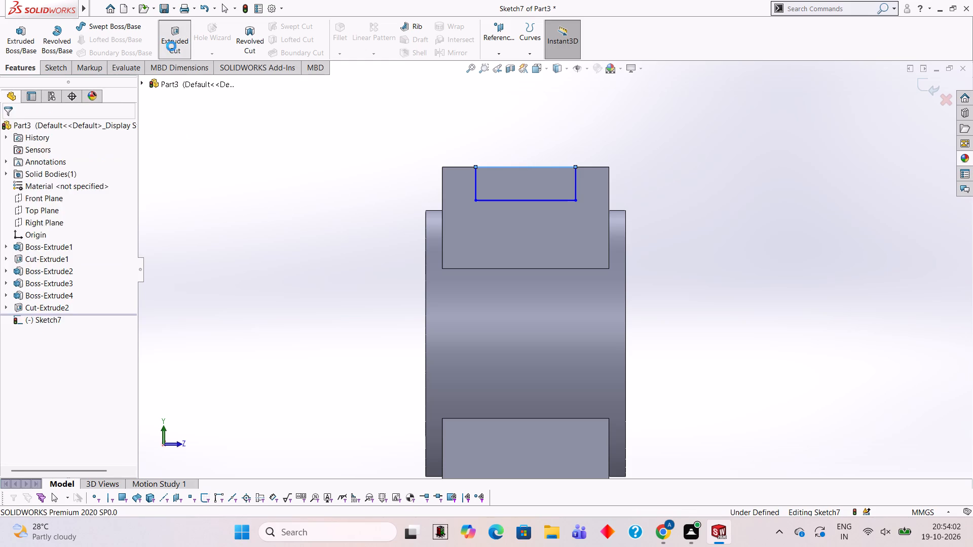
middle_drag(390, 172, 391, 298)
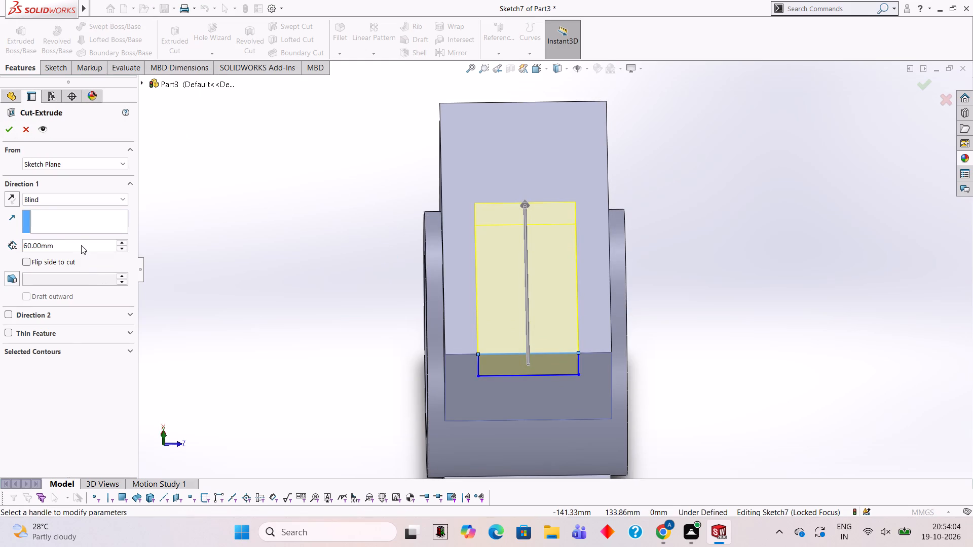
click(81, 245)
key(BackSpace)
key(BackSpace)
key(BackSpace)
key(BackSpace)
key(BackSpace)
key(BackSpace)
key(BackSpace)
key(BackSpace)
key(BackSpace)
key(BackSpace)
key(BackSpace)
key(BackSpace)
key(BackSpace)
key(BackSpace)
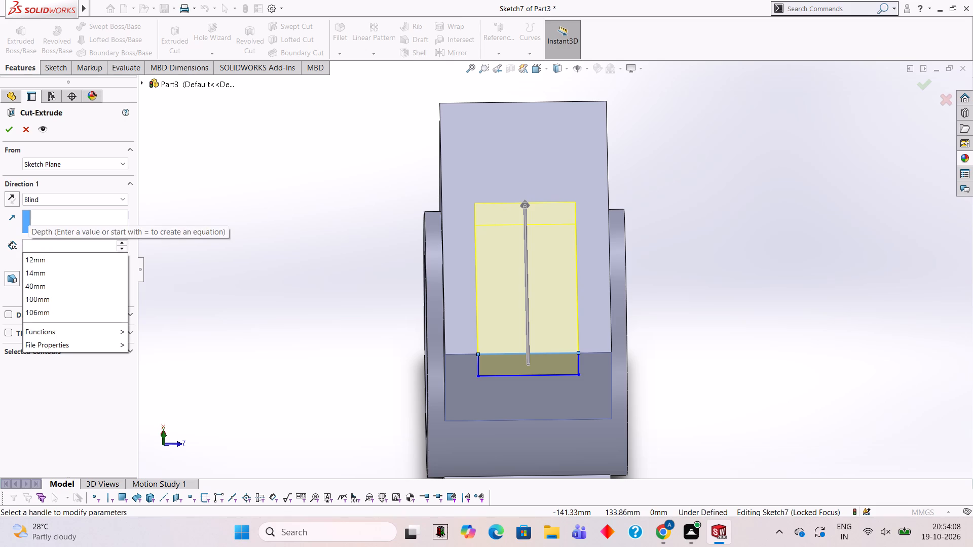
text(100)
key(Return)
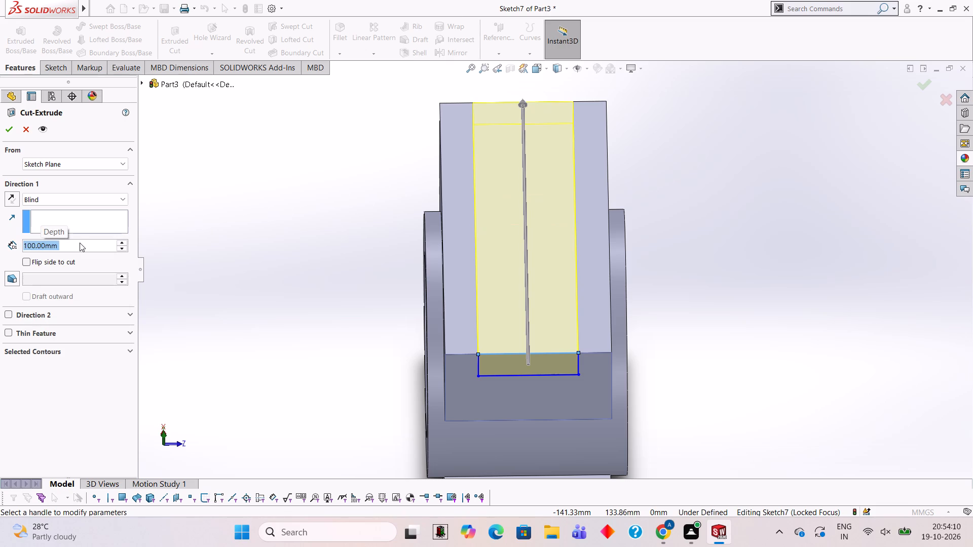
click(9, 127)
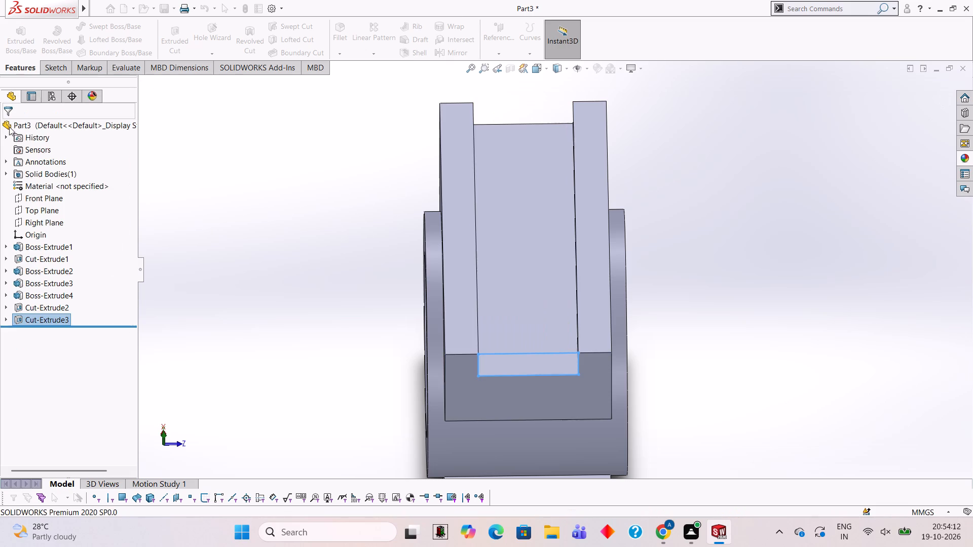
click(263, 204)
Examine the slotted block and its bore from several sides, including the underside.
middle_drag(427, 268, 377, 243)
scroll(557, 261, up, 2)
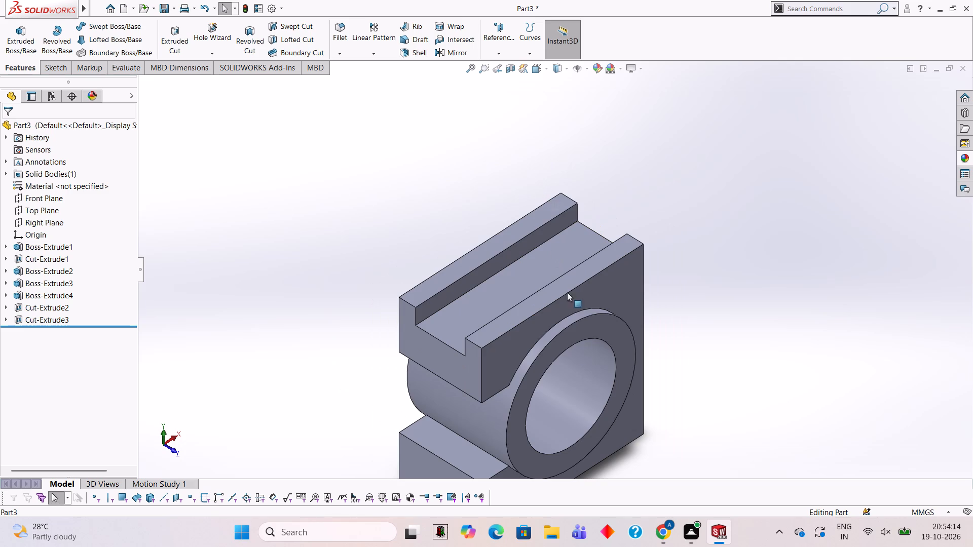
middle_drag(567, 358, 544, 226)
scroll(544, 226, up, 1)
scroll(513, 301, down, 2)
middle_drag(544, 233, 568, 255)
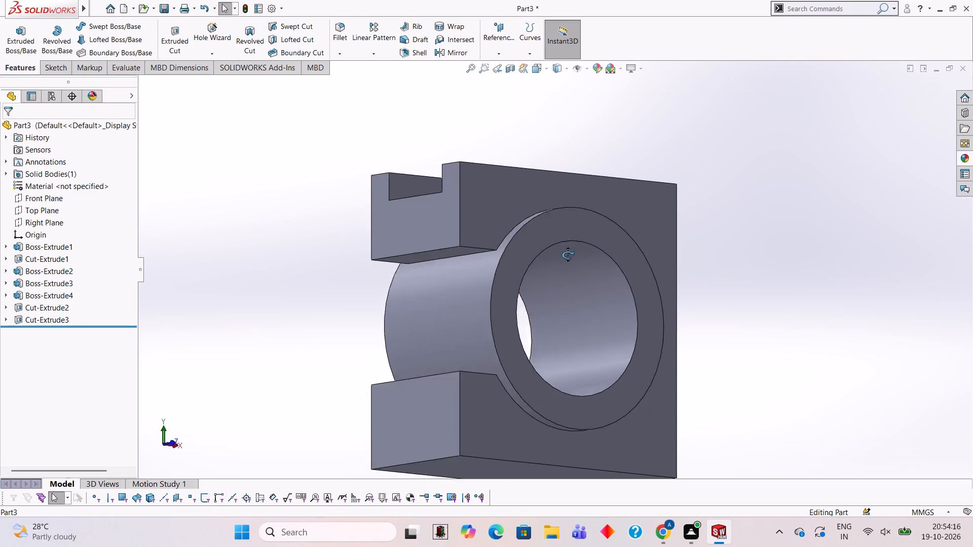
middle_drag(568, 255, 579, 293)
scroll(581, 296, up, 3)
scroll(586, 307, down, 2)
middle_drag(591, 301, 556, 195)
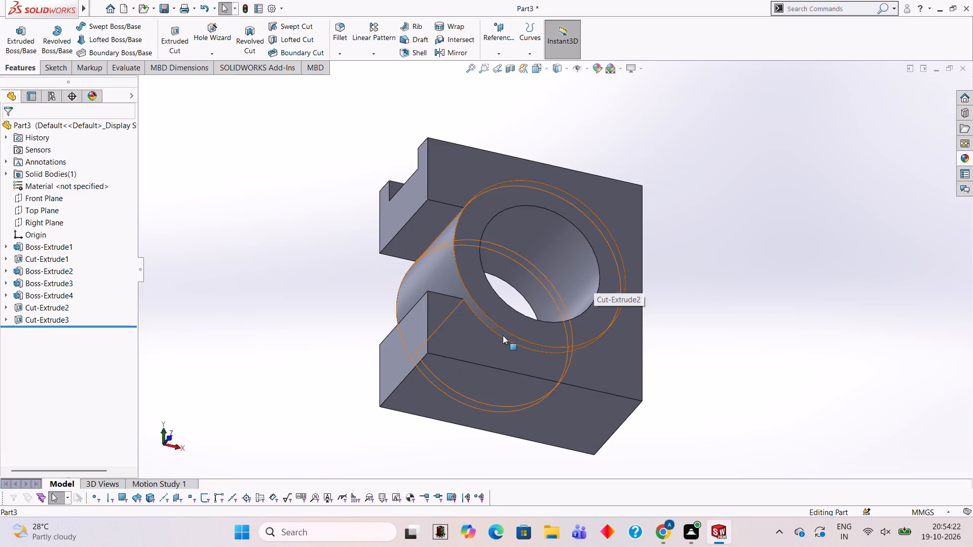
scroll(497, 298, up, 3)
scroll(497, 296, down, 2)
middle_drag(605, 259, 598, 315)
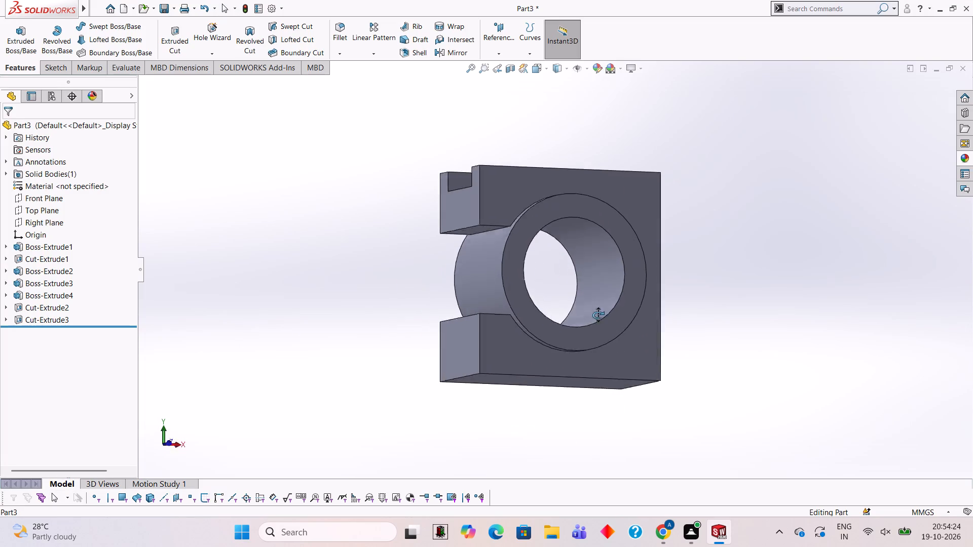
On the block's bottom face, sketch lines from the short open-side edge's midpoint: 15 mm along the edge, 10 mm inward, 30 mm parallel, 10 mm back.
middle_drag(598, 315, 563, 182)
click(532, 321)
click(578, 293)
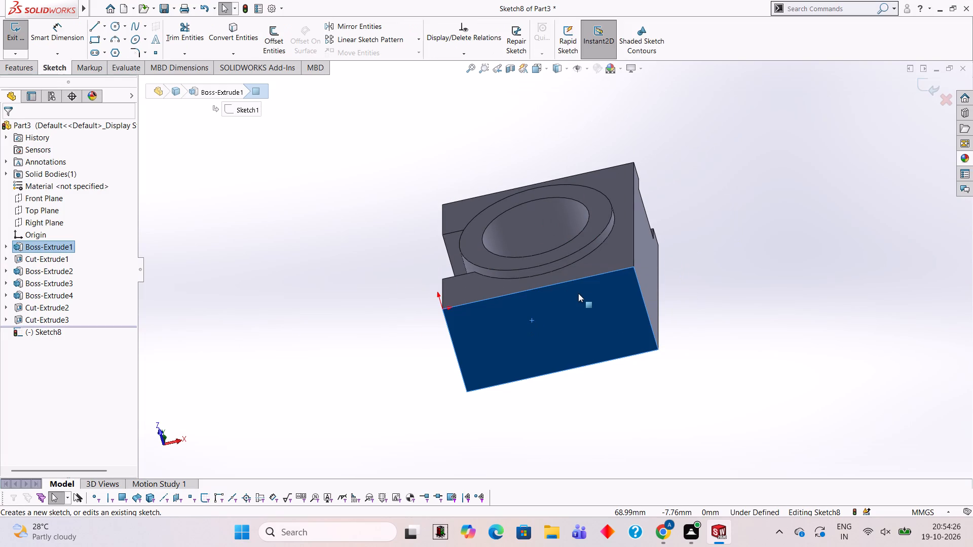
key(ctrl+8)
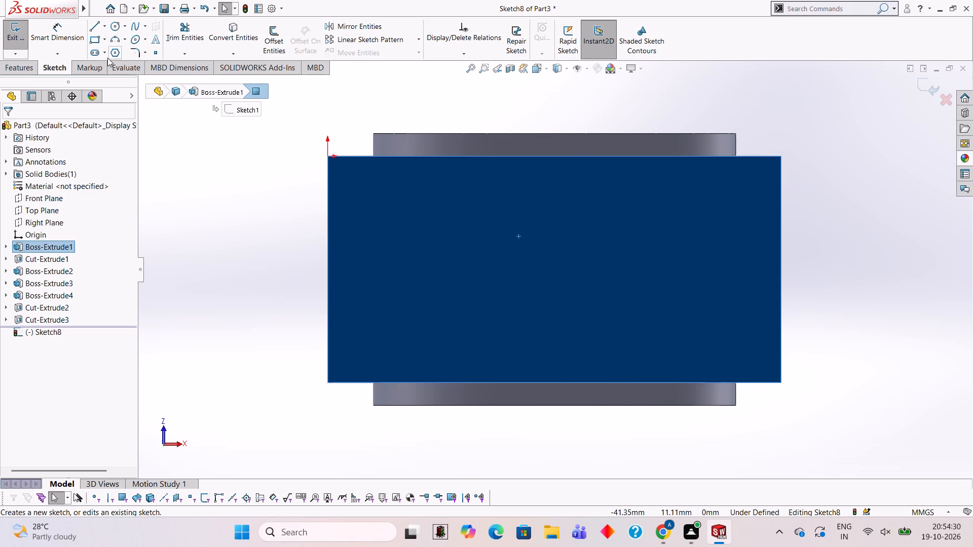
click(94, 26)
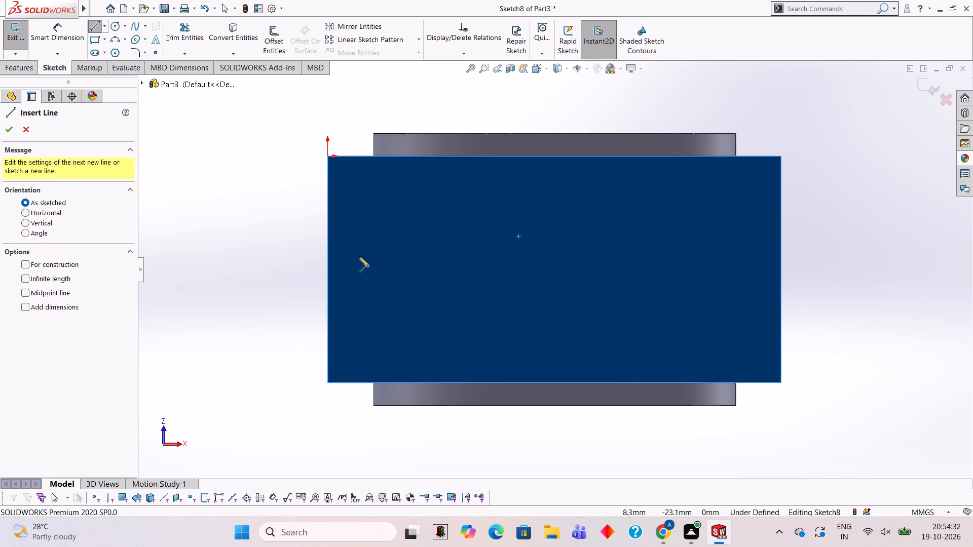
click(327, 269)
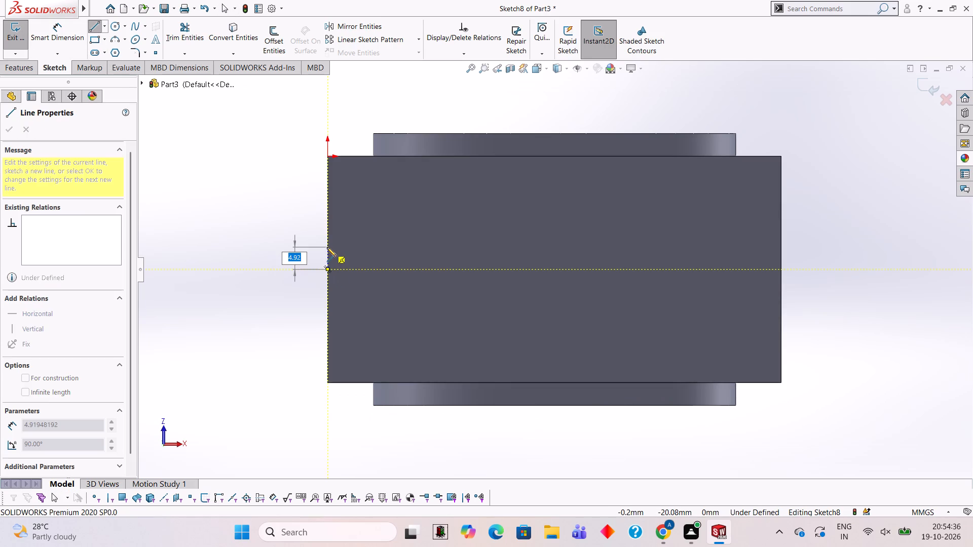
text(15)
key(Return)
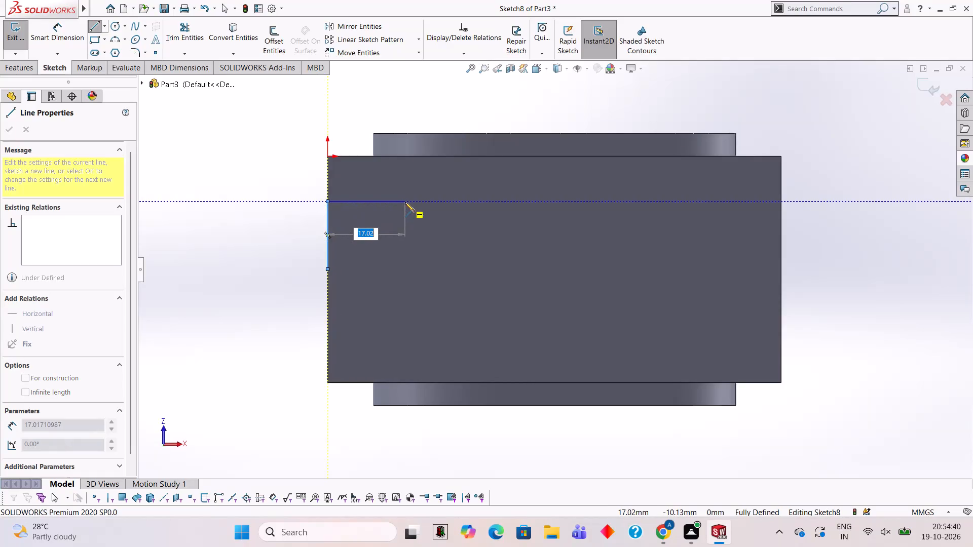
text(10)
key(Return)
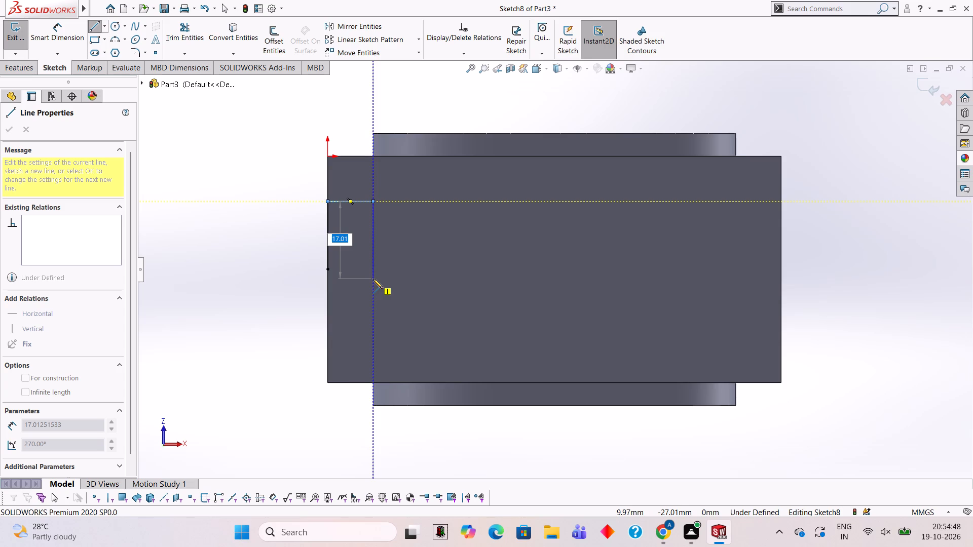
text(30)
key(Return)
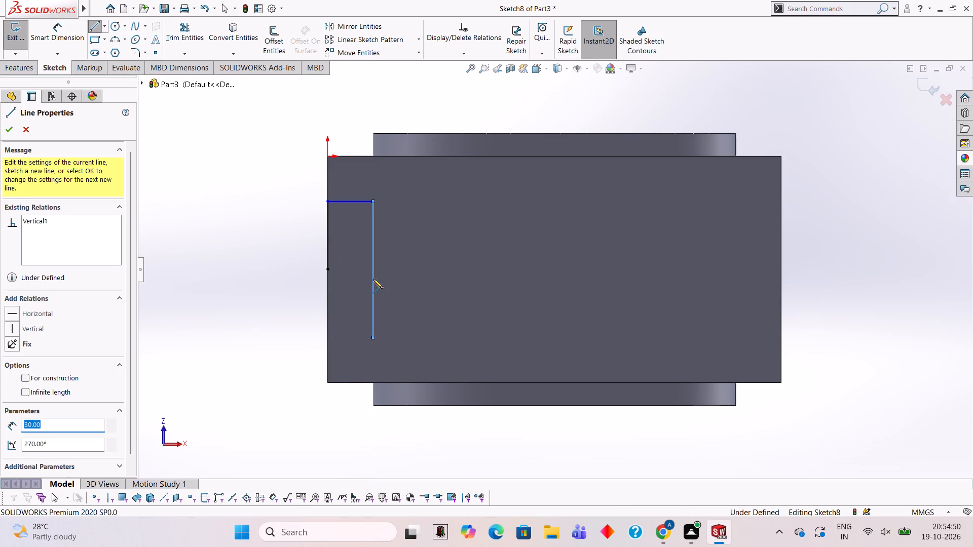
click(327, 339)
Trim away the 15 mm guide line and close the 30 x 10 mm rectangle with a line along the short edge.
click(171, 36)
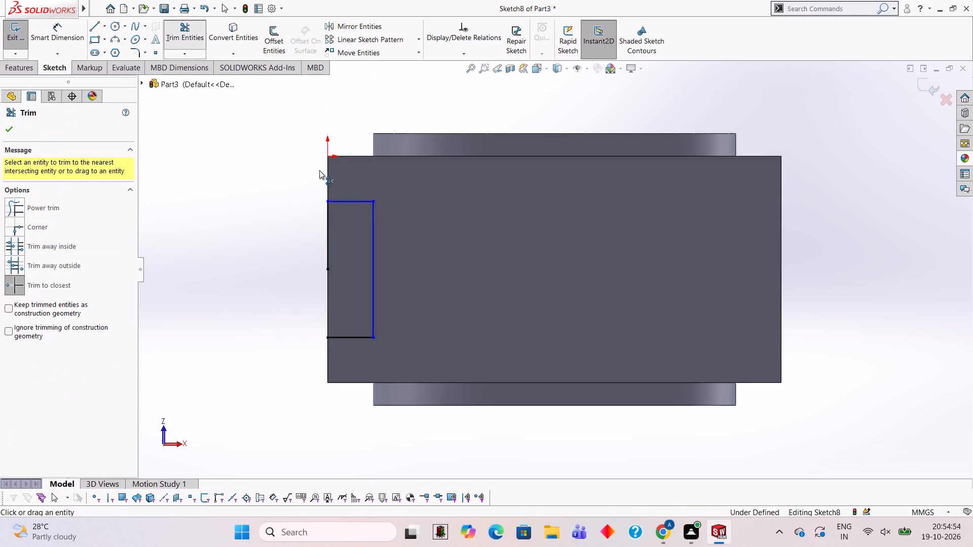
click(328, 227)
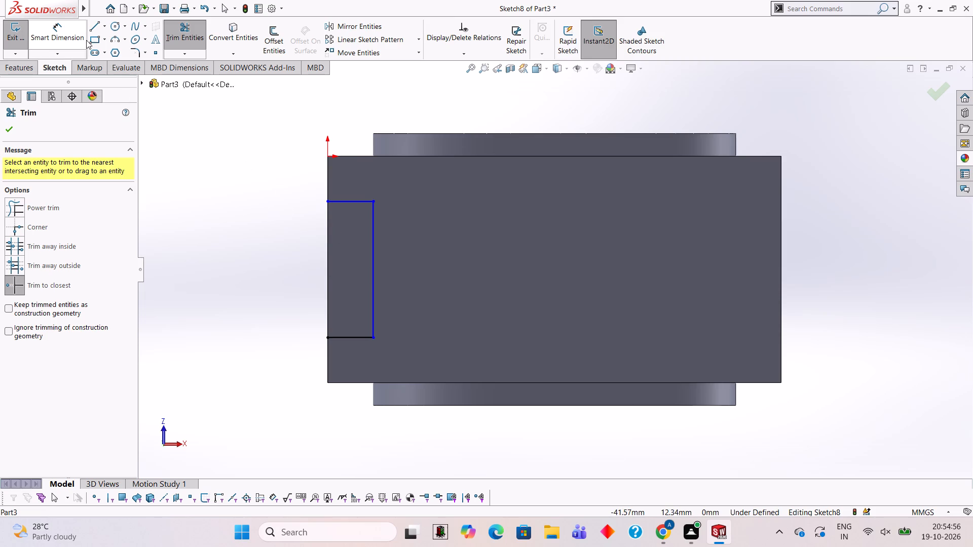
click(94, 26)
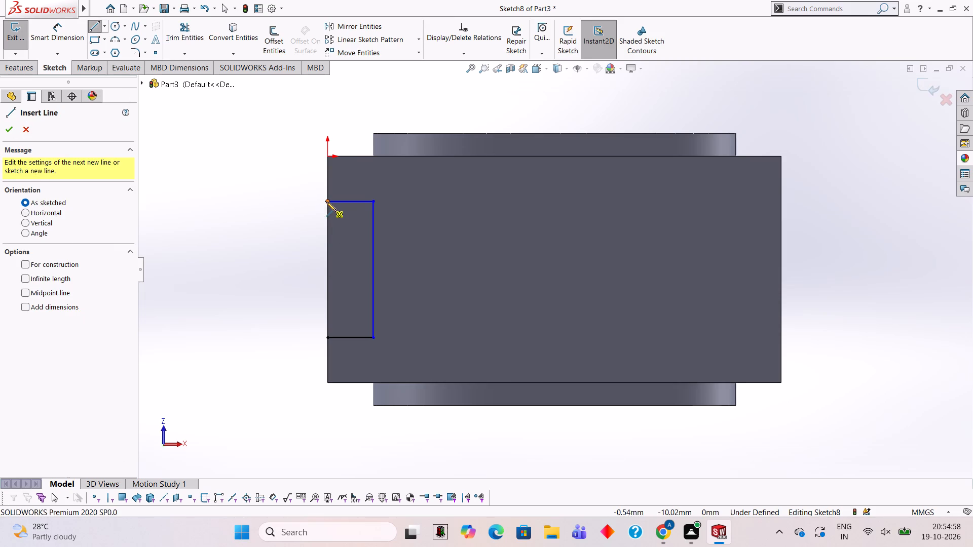
click(329, 202)
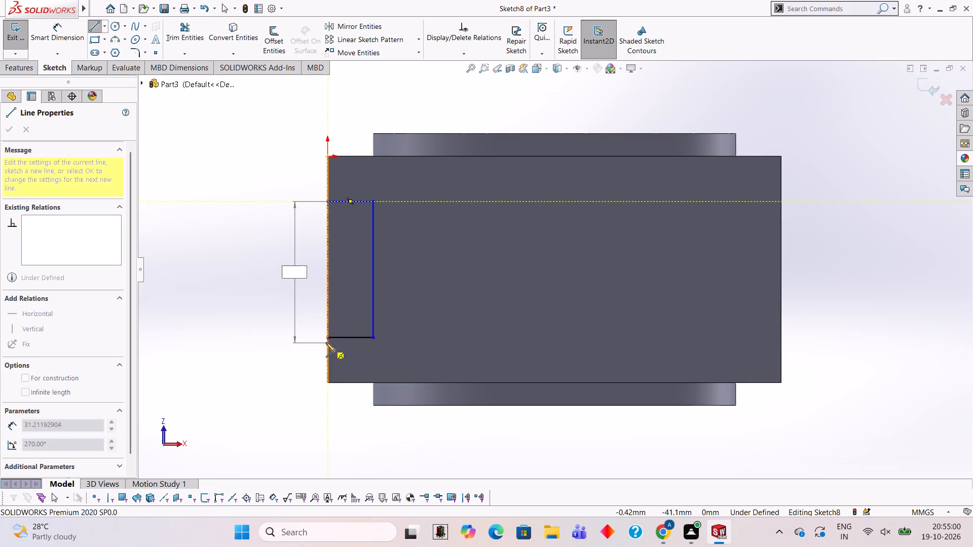
click(326, 338)
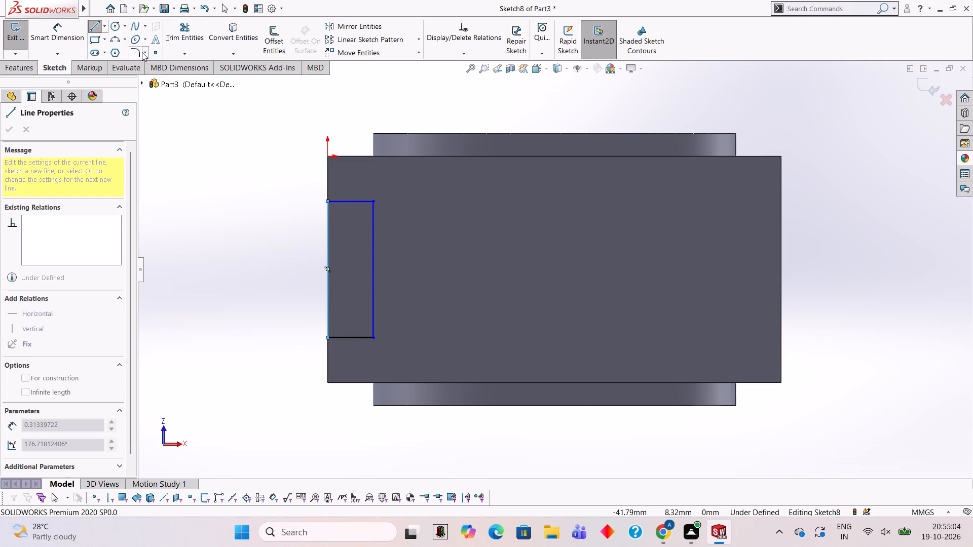
Trim away the rectangle's inner 30 mm side and both 10 mm sides, leaving only the line on the short edge.
click(188, 32)
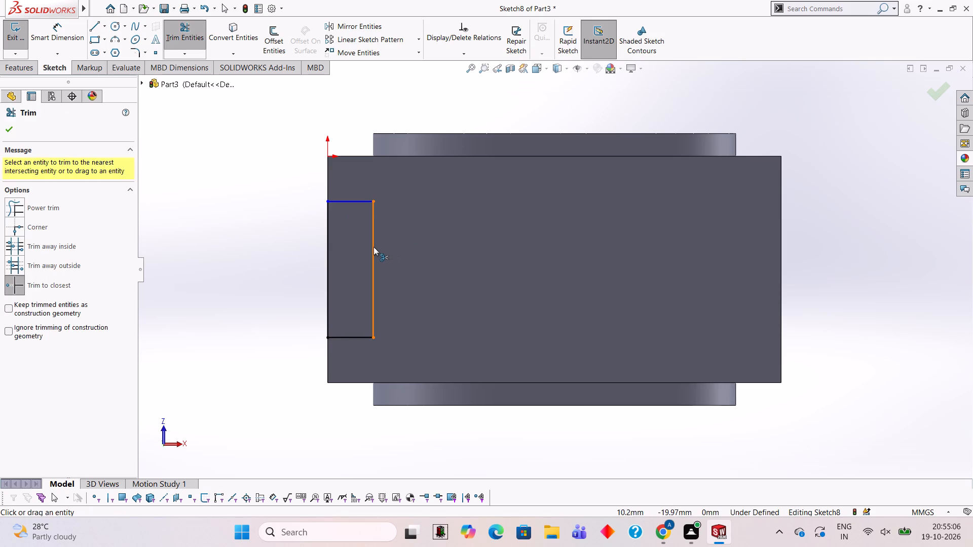
click(373, 247)
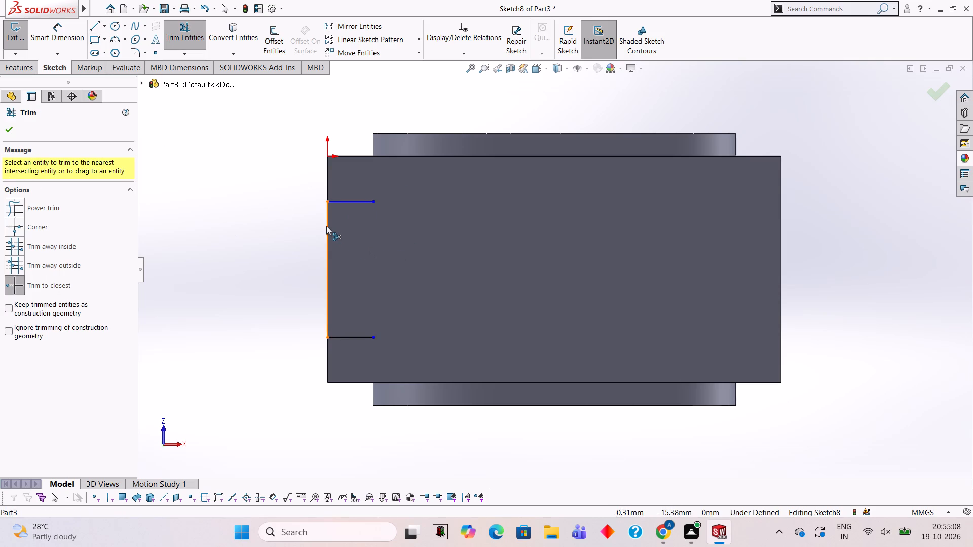
click(346, 203)
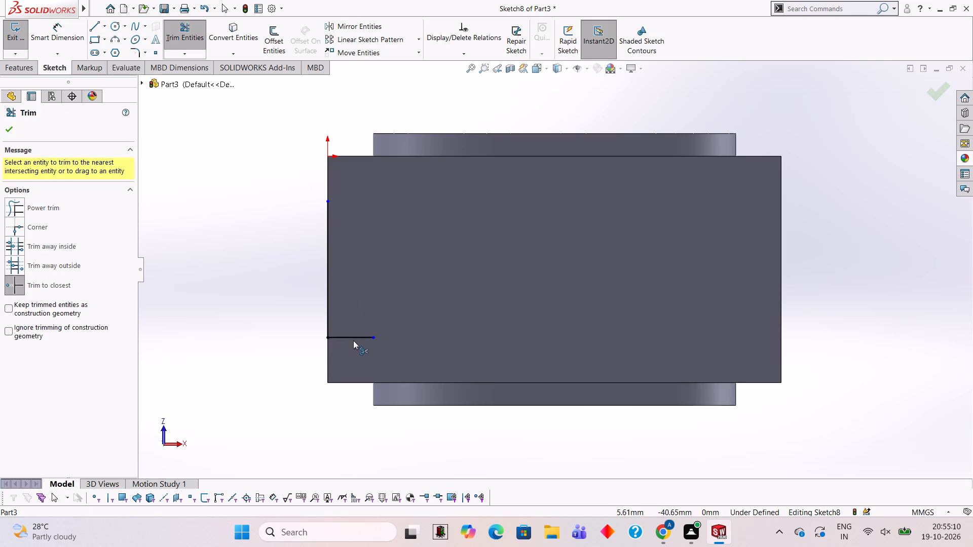
click(353, 339)
Complete a full-length rectangle on the bottom face: 100 mm across from the edge line's end, 30 mm along the opposite edge, 100 mm back.
click(91, 25)
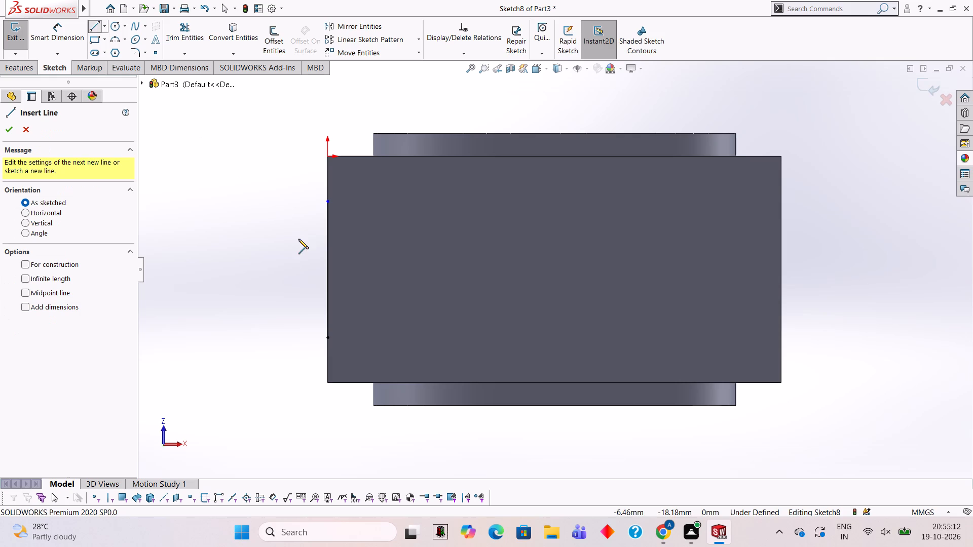
click(327, 201)
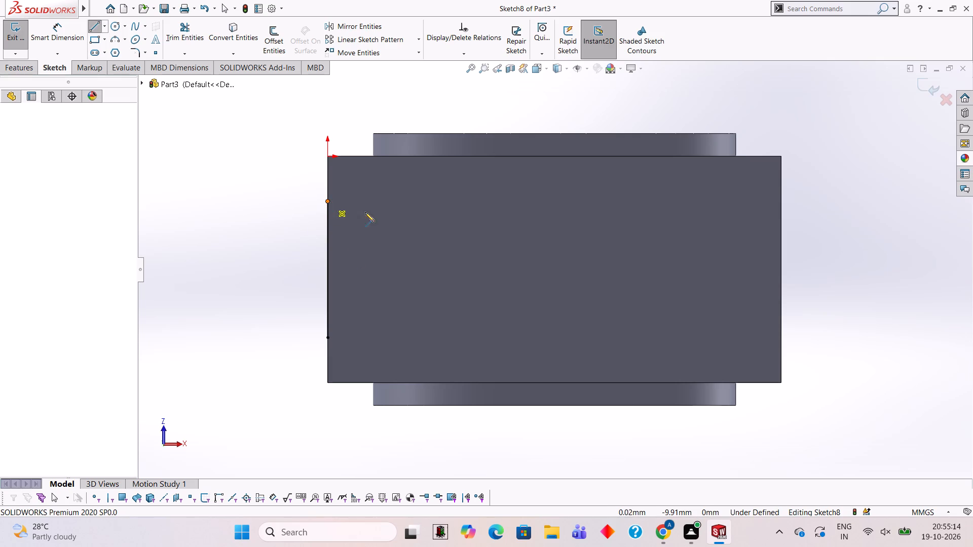
click(780, 204)
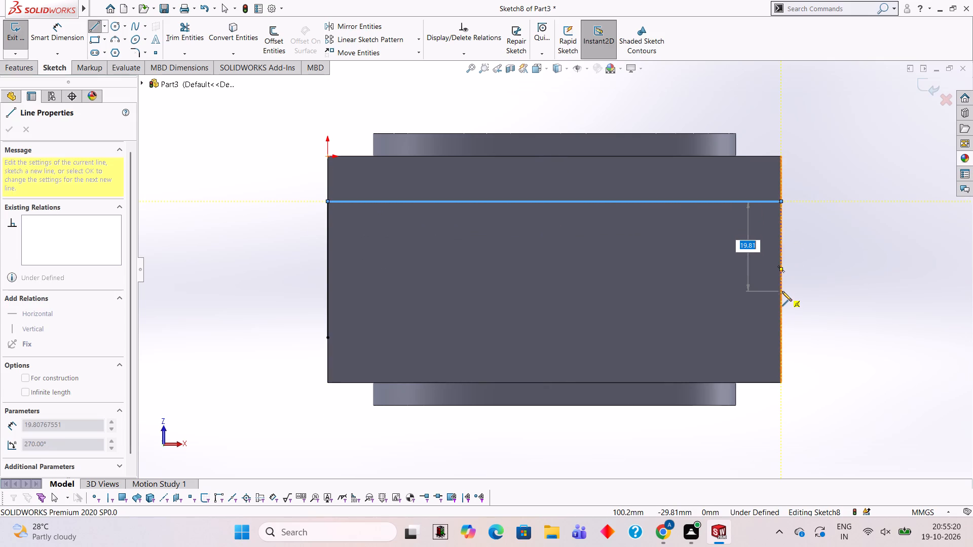
text(30)
key(Return)
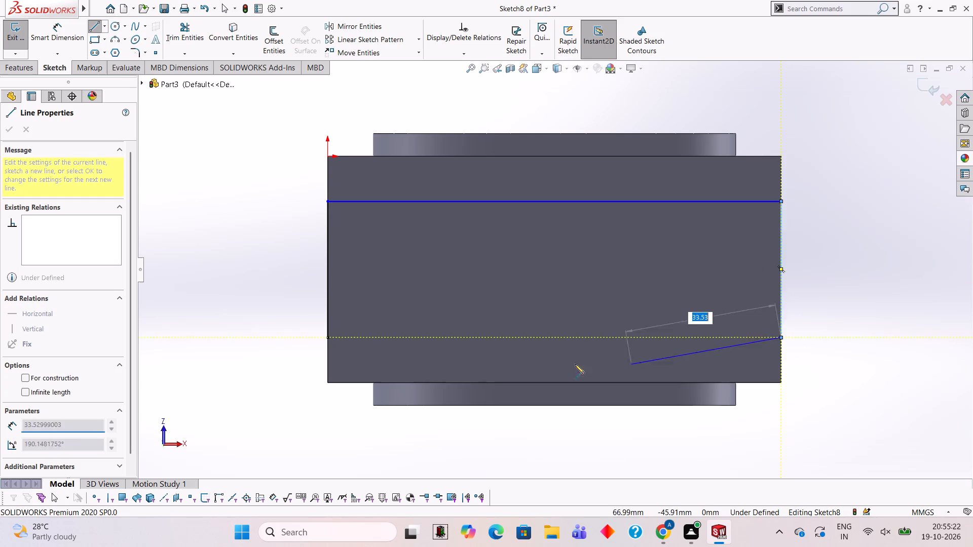
text(100)
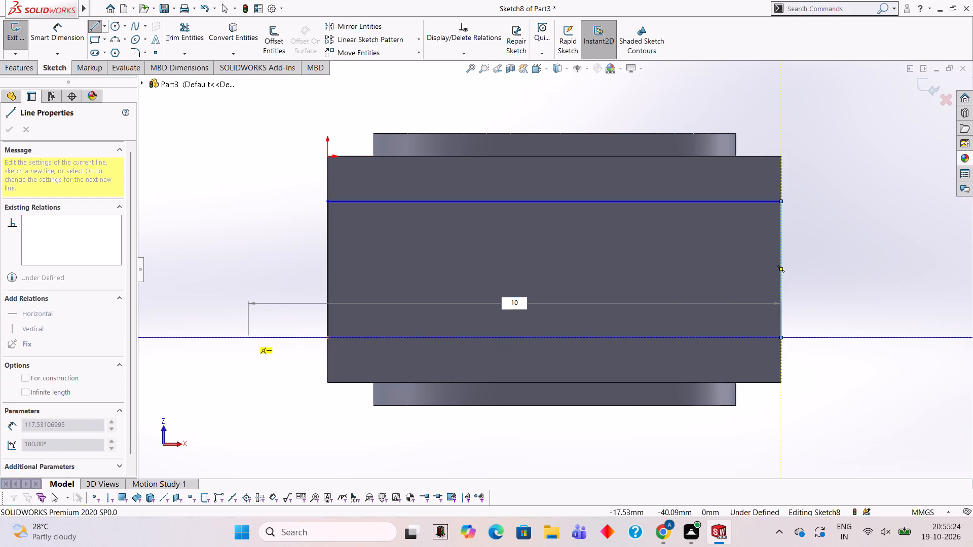
key(Return)
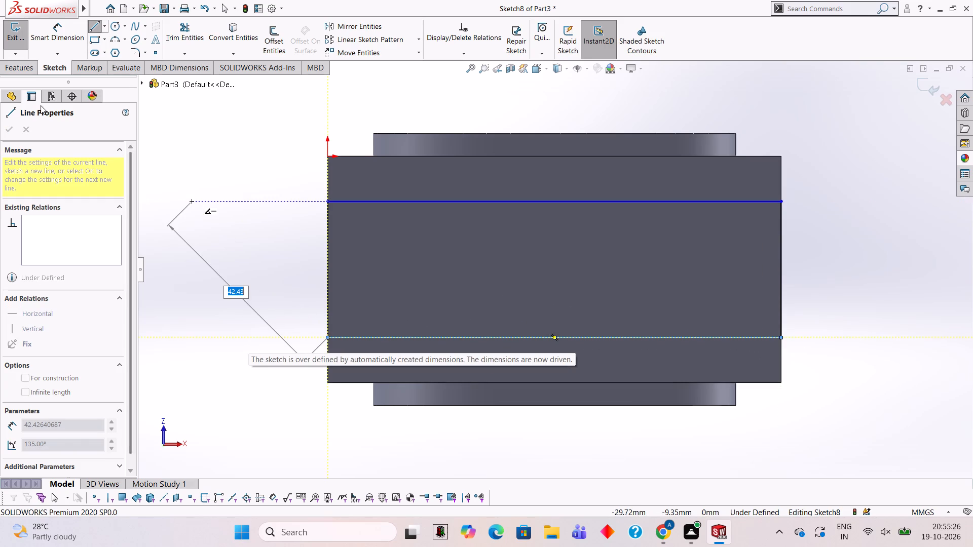
Cut-extrude the 100 x 30 mm rectangle to a blind depth of 10 mm into the block's bottom.
click(29, 71)
click(171, 51)
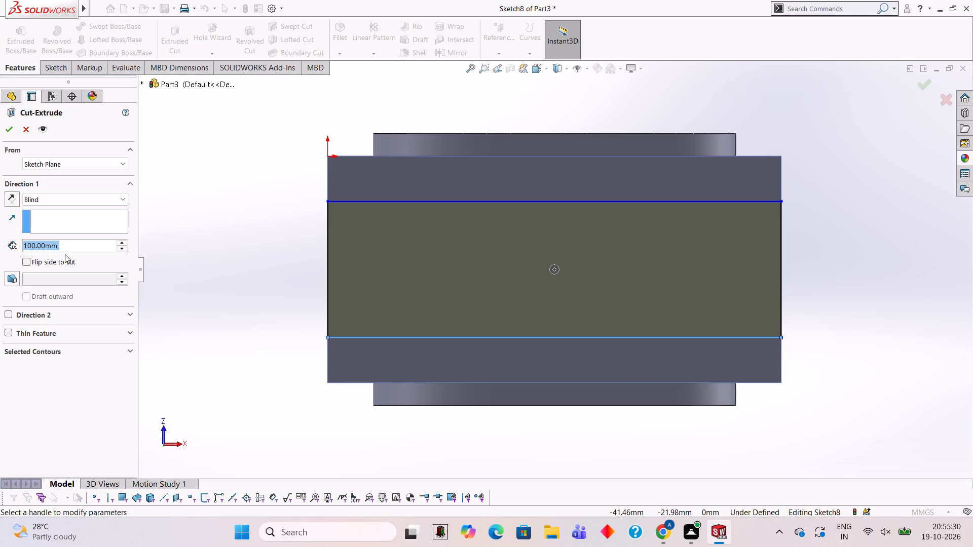
middle_drag(185, 248, 296, 338)
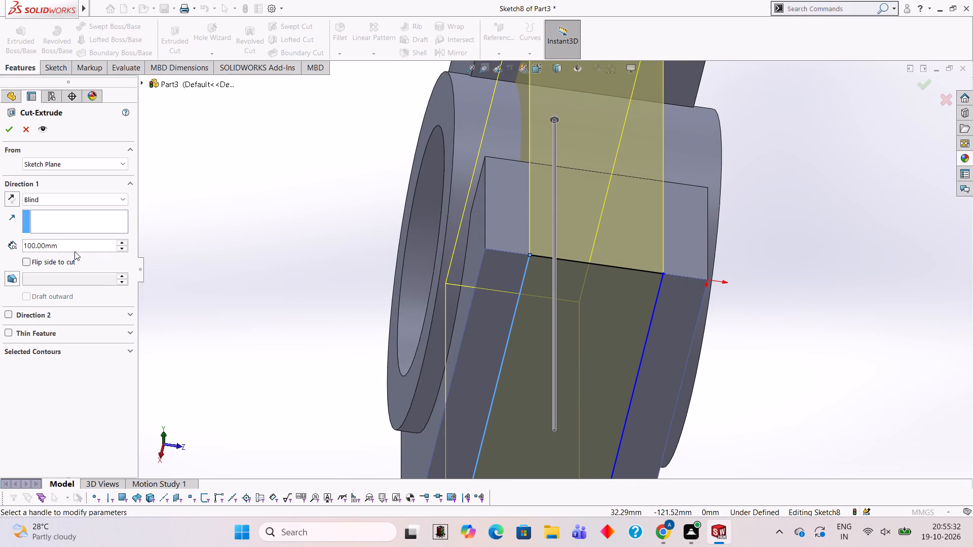
click(72, 248)
key(BackSpace)
key(BackSpace)
key(BackSpace)
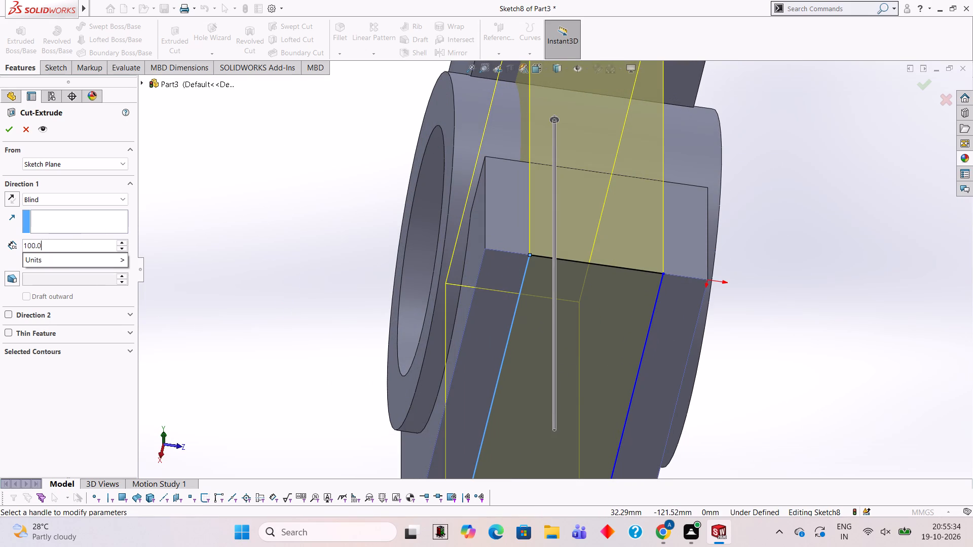
key(BackSpace)
key(BackSpace)
key(BackSpace)
key(Return)
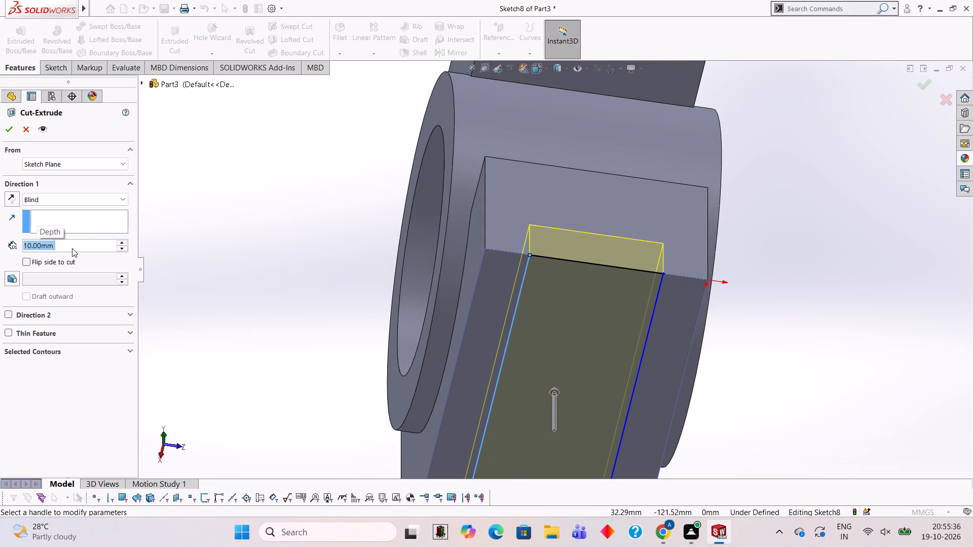
click(4, 126)
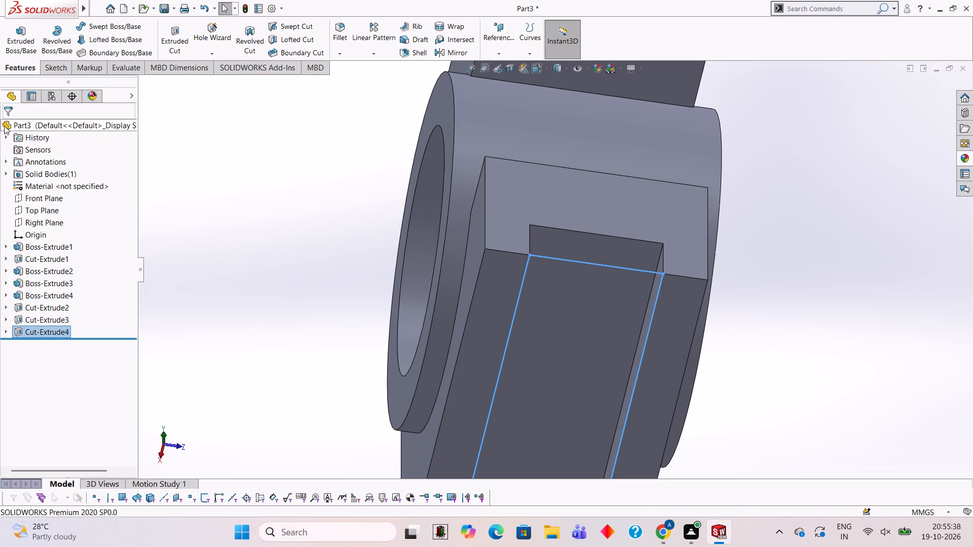
Examine the part's top and bottom slots, open side and bore from an angled view.
click(353, 218)
scroll(348, 218, up, 3)
middle_drag(445, 241, 400, 370)
scroll(616, 305, up, 2)
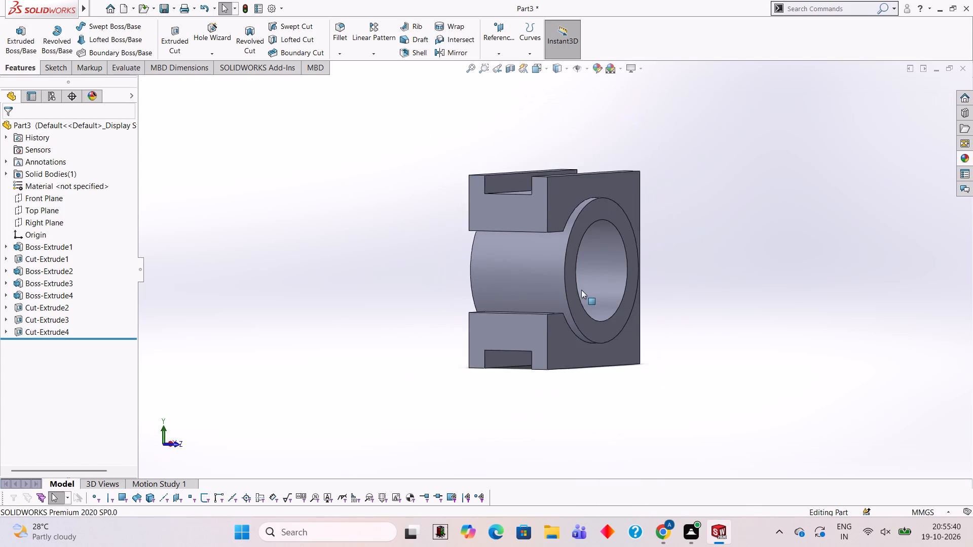
scroll(573, 290, down, 2)
scroll(570, 270, up, 2)
middle_drag(553, 271, 531, 276)
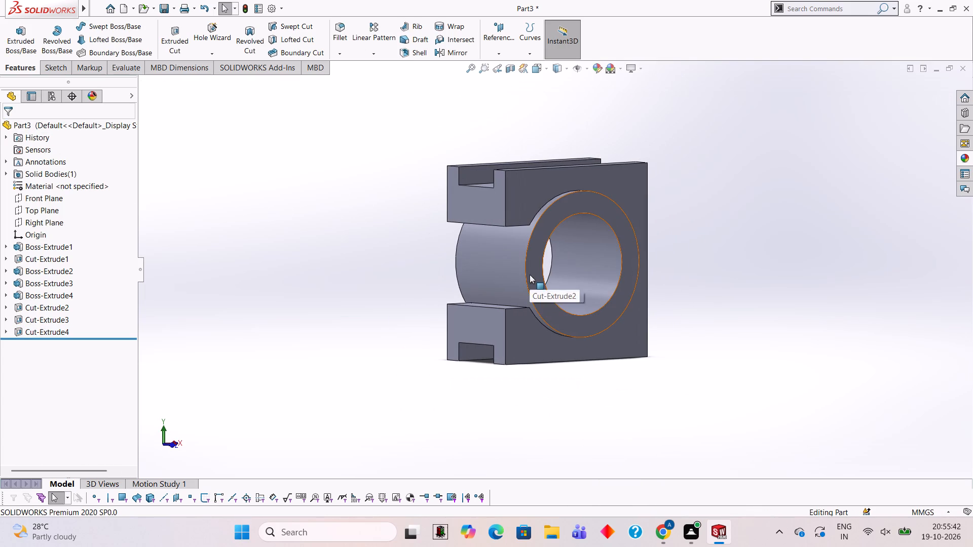
scroll(492, 218, down, 2)
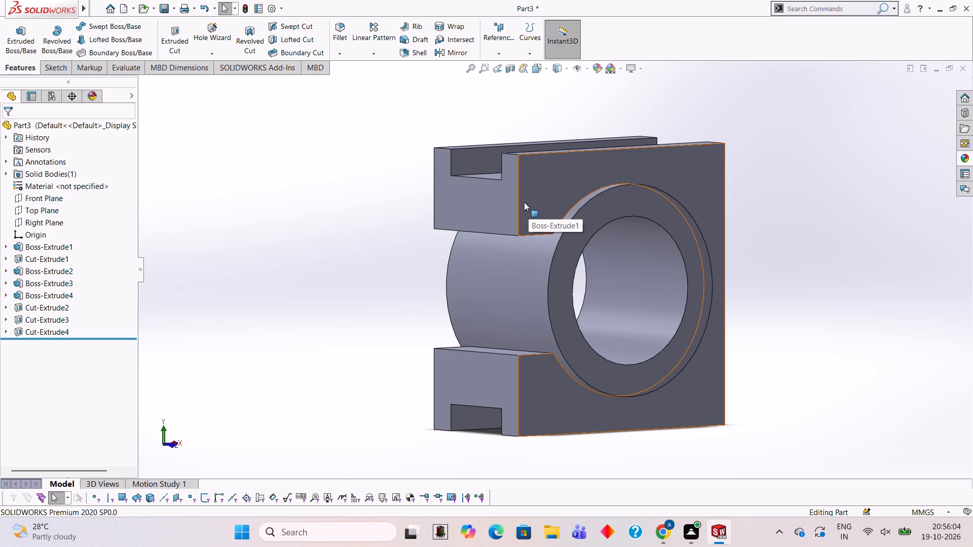
Start a sketch on the upper arm's open-side end face and draw a 20 mm line along its lower edge from the midpoint.
click(485, 208)
click(531, 180)
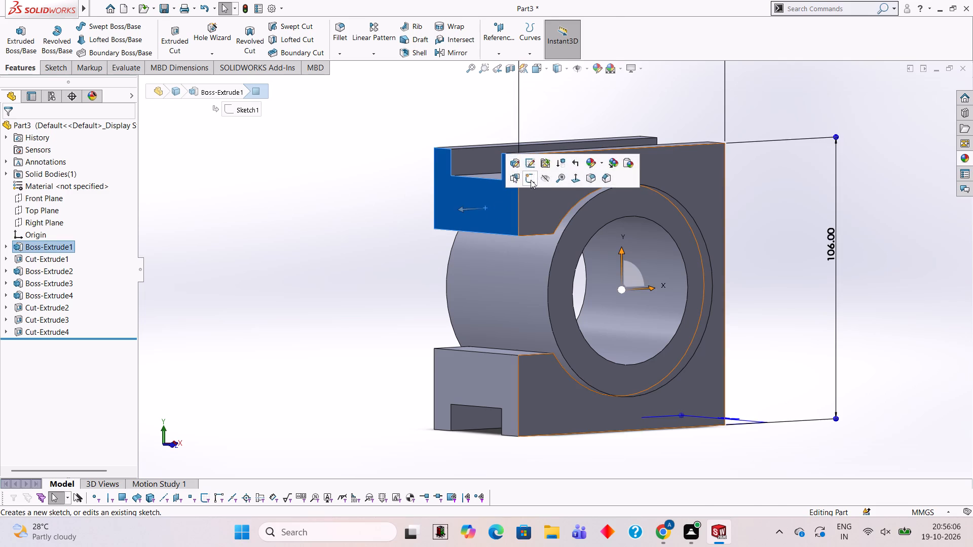
key(ctrl+8)
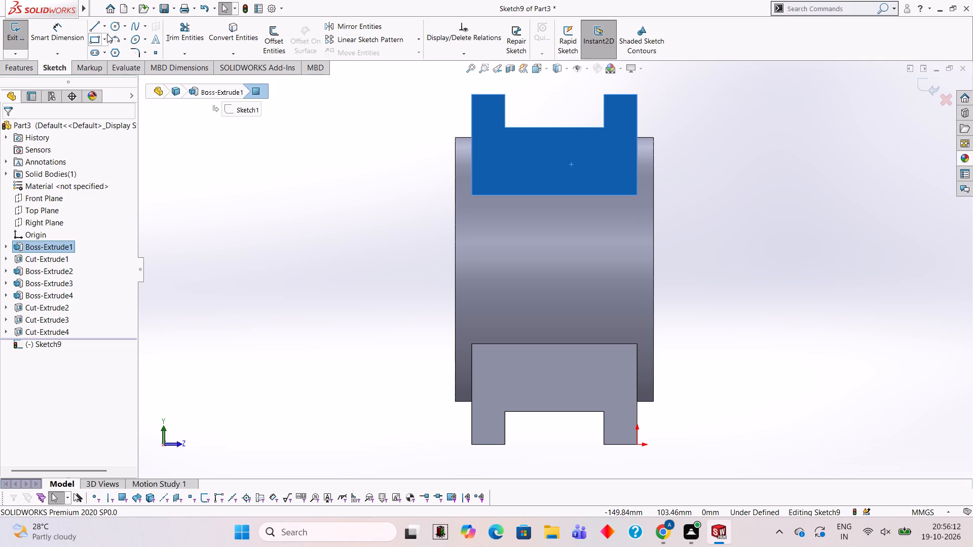
click(94, 22)
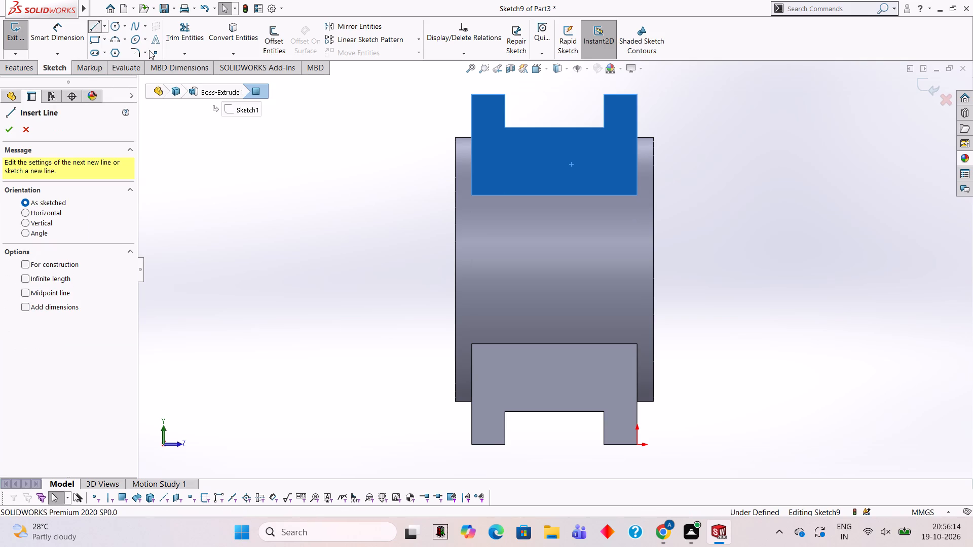
click(555, 194)
text(20)
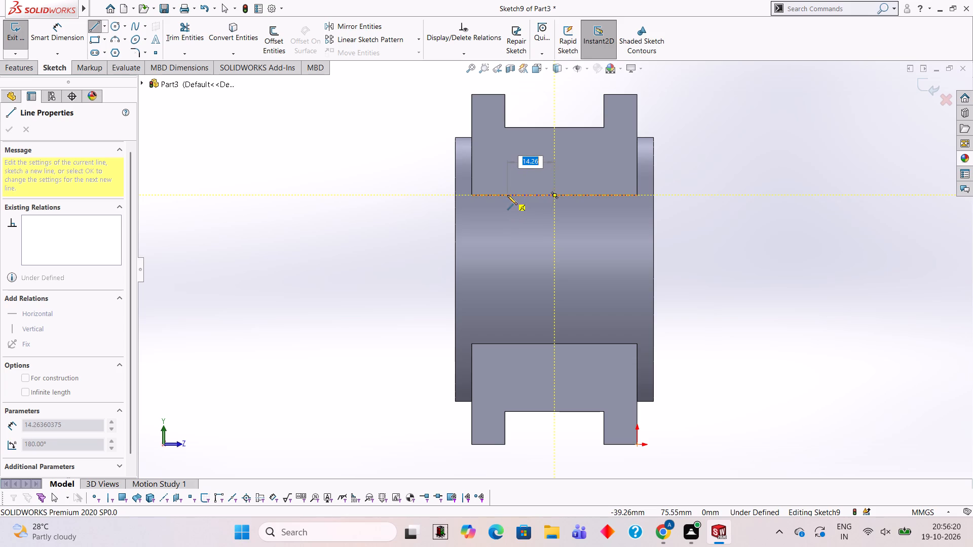
text(20)
key(Return)
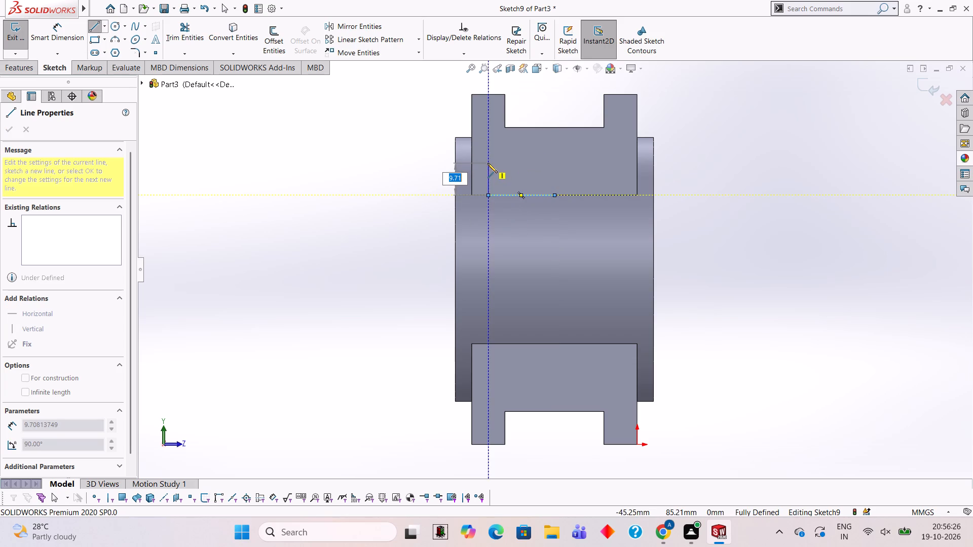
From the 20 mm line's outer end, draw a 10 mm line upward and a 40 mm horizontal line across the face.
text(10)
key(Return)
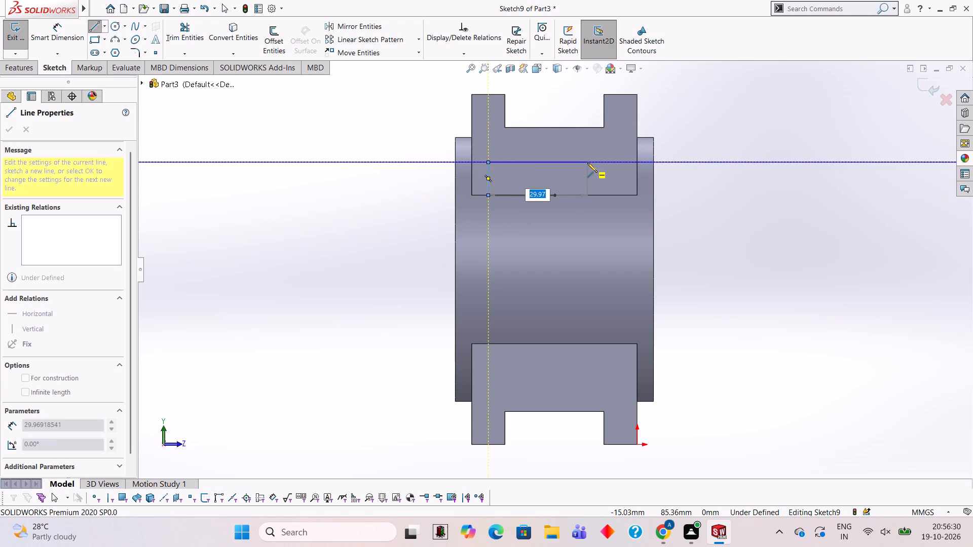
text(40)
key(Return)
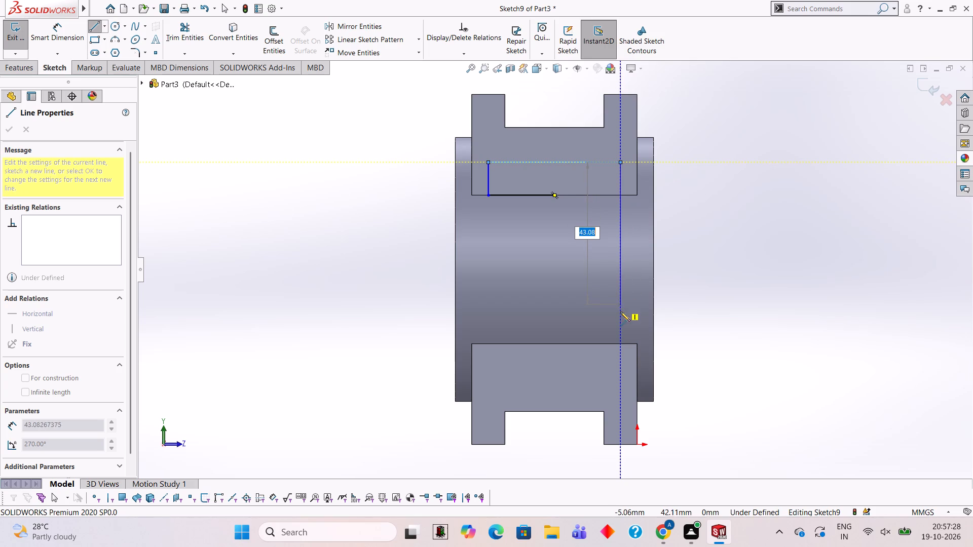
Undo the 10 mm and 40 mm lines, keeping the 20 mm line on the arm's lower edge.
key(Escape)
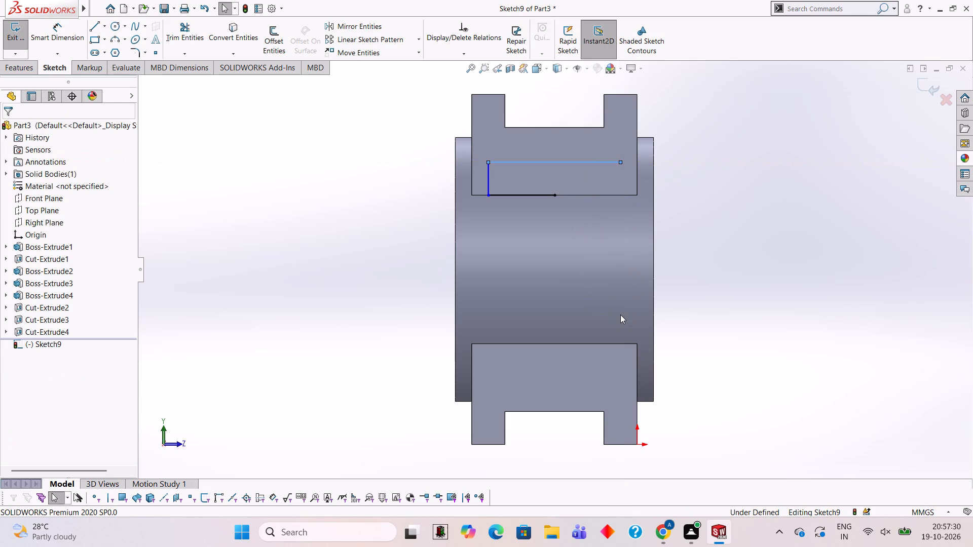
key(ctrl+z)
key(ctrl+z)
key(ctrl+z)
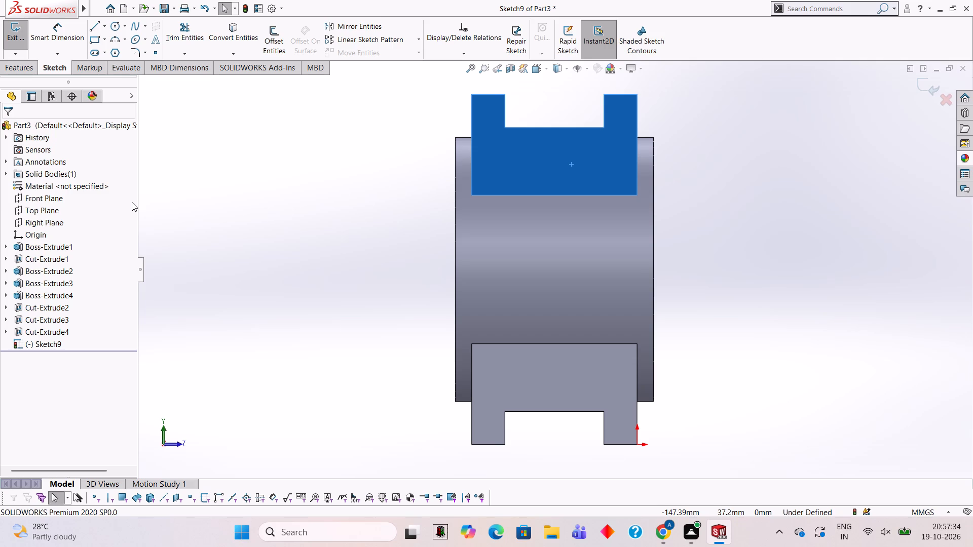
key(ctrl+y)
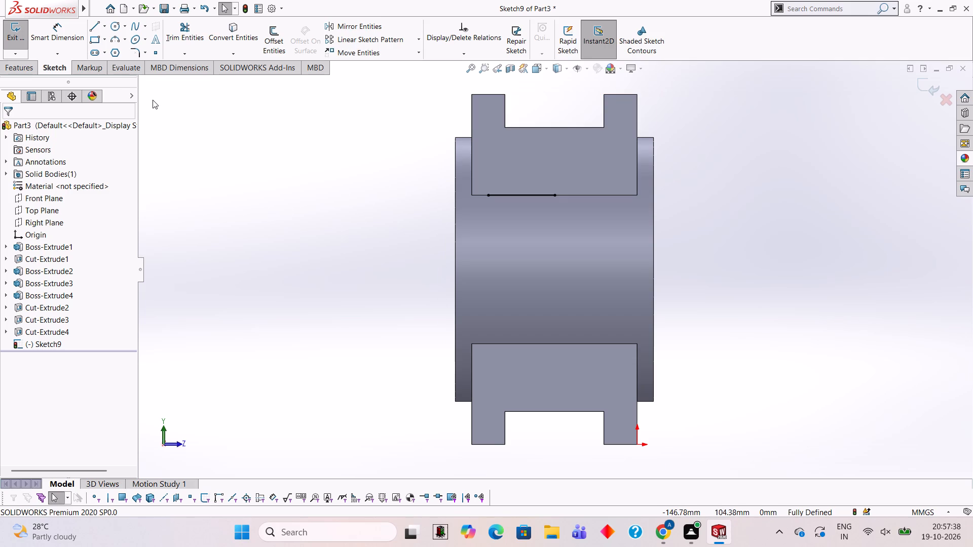
From the 20 mm line's outer end, draw a 12.25 mm line upward, a 40 mm horizontal line and a 70 mm line downward.
click(97, 26)
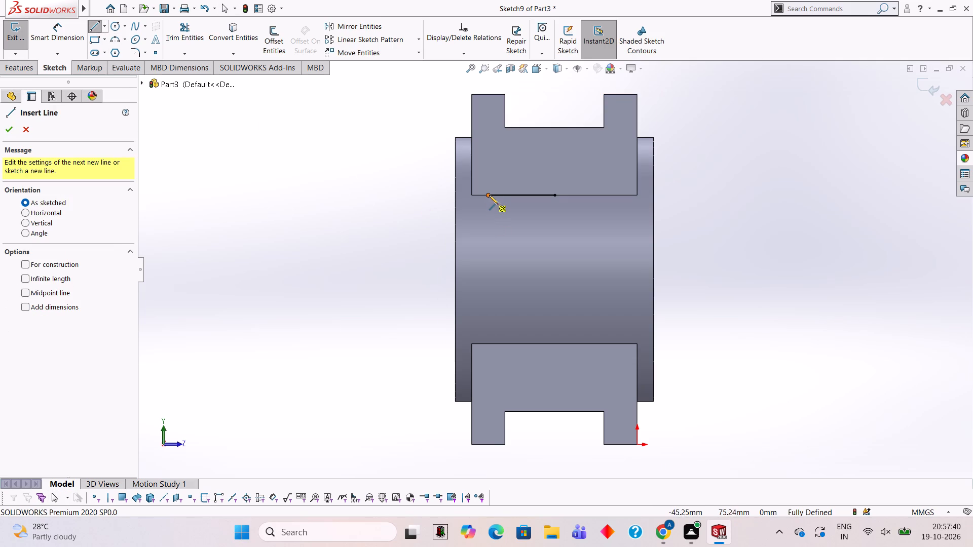
click(487, 195)
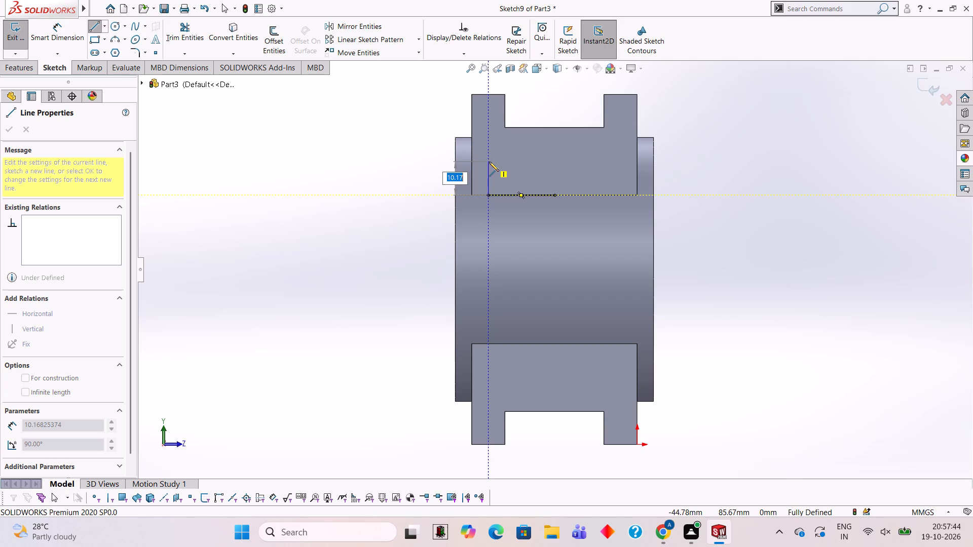
text(12)
text(.25)
key(Return)
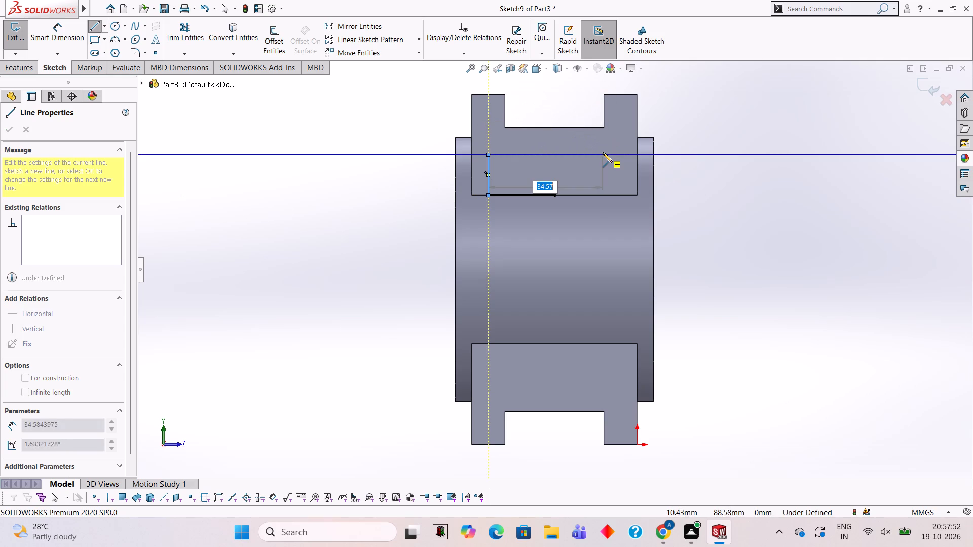
text(40)
key(Return)
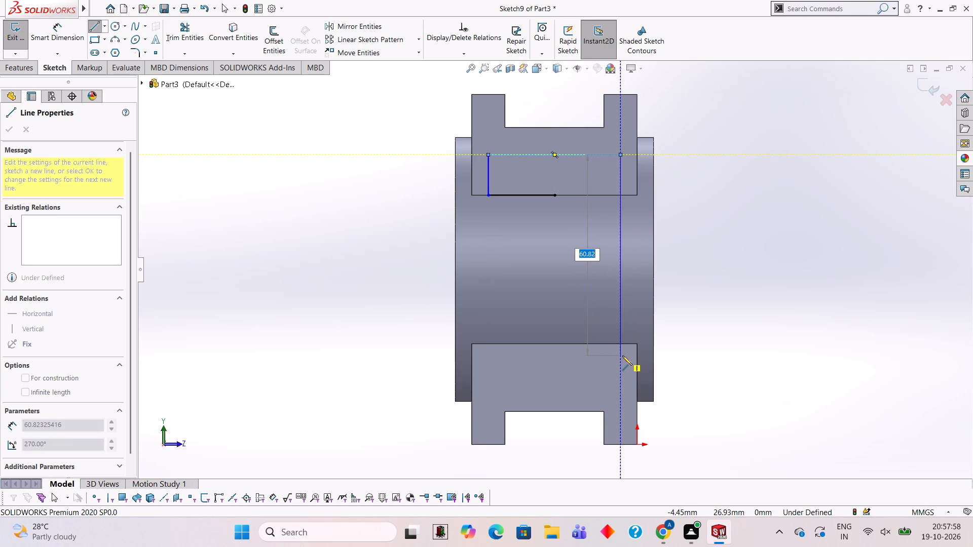
text(70)
key(Return)
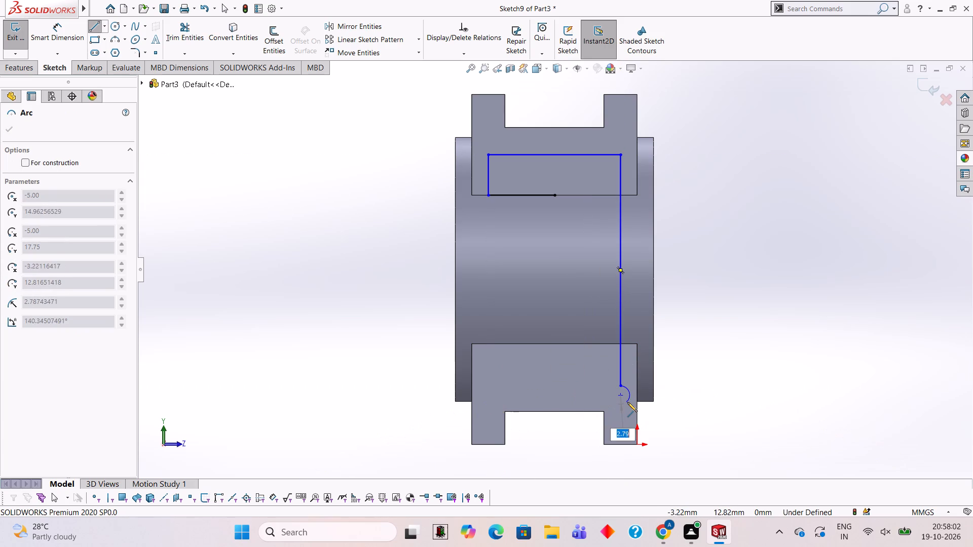
key(Escape)
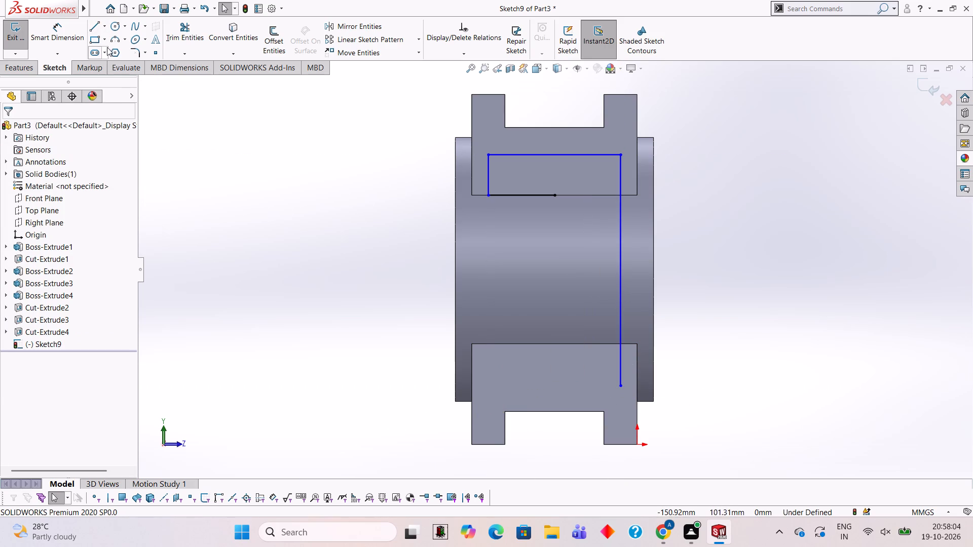
Close the rectangular profile with a 40 mm bottom line and a vertical line back to the 20 mm line's outer end.
click(96, 26)
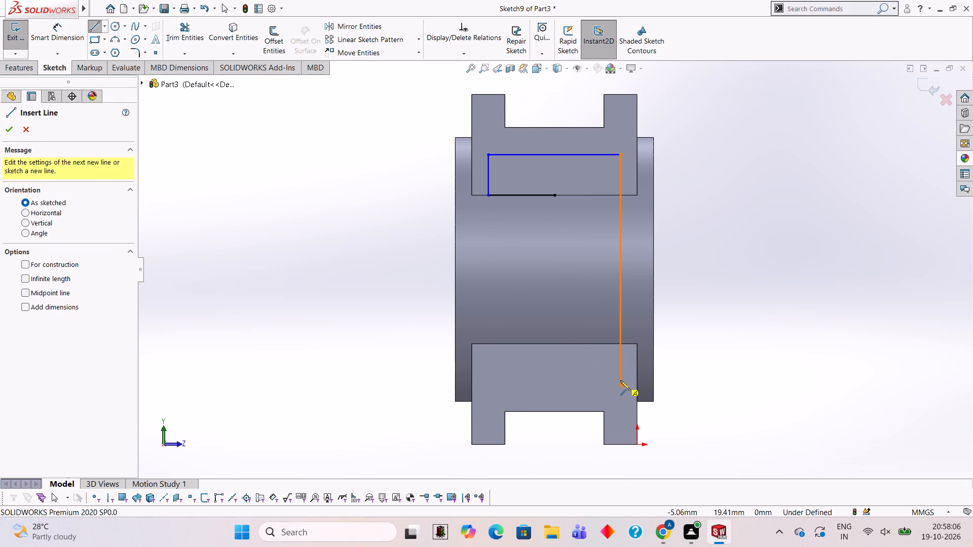
click(621, 386)
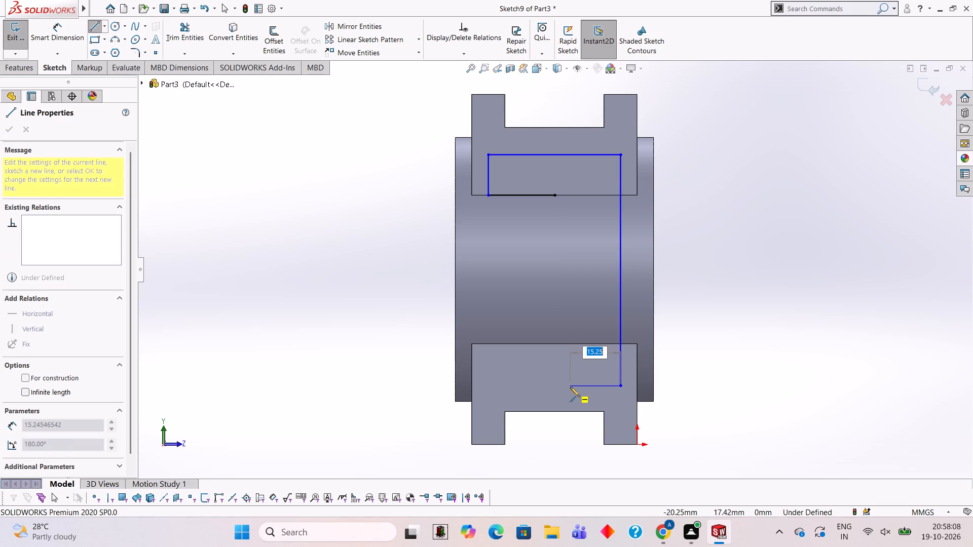
text(40)
key(Return)
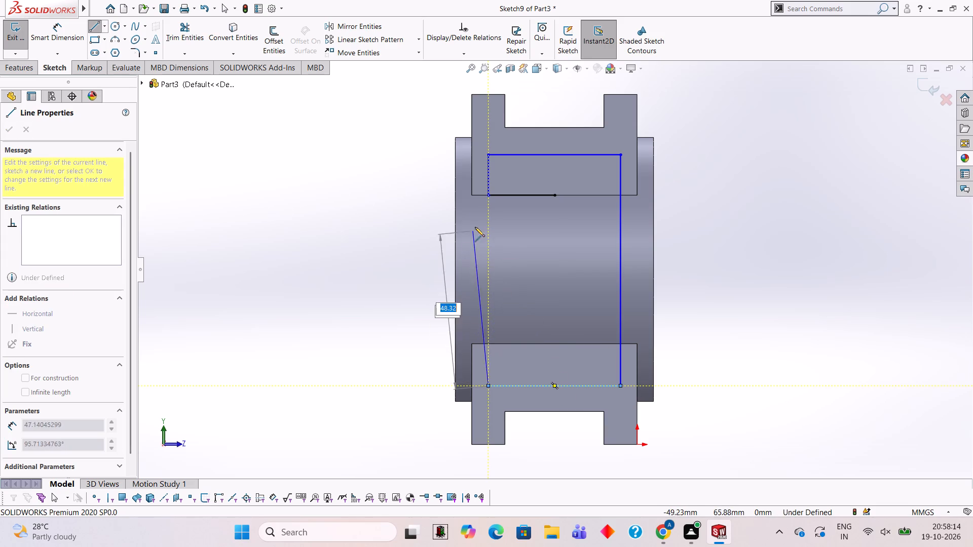
click(486, 194)
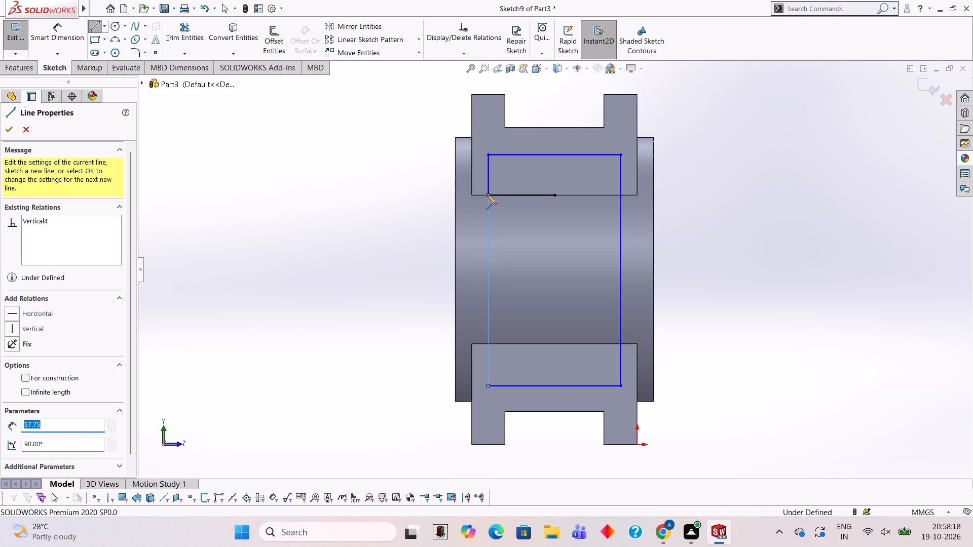
Trim away the 20 mm line inside the rectangular profile.
click(195, 31)
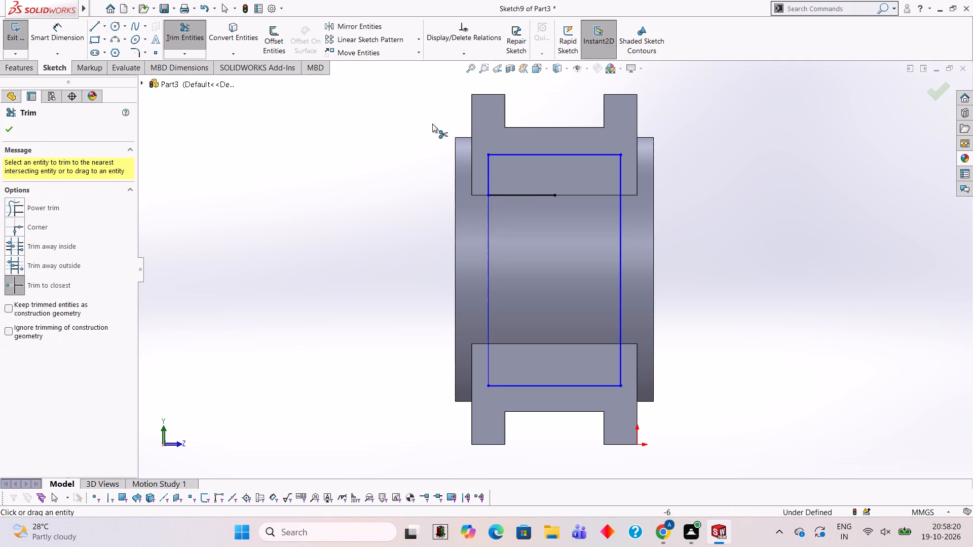
click(532, 194)
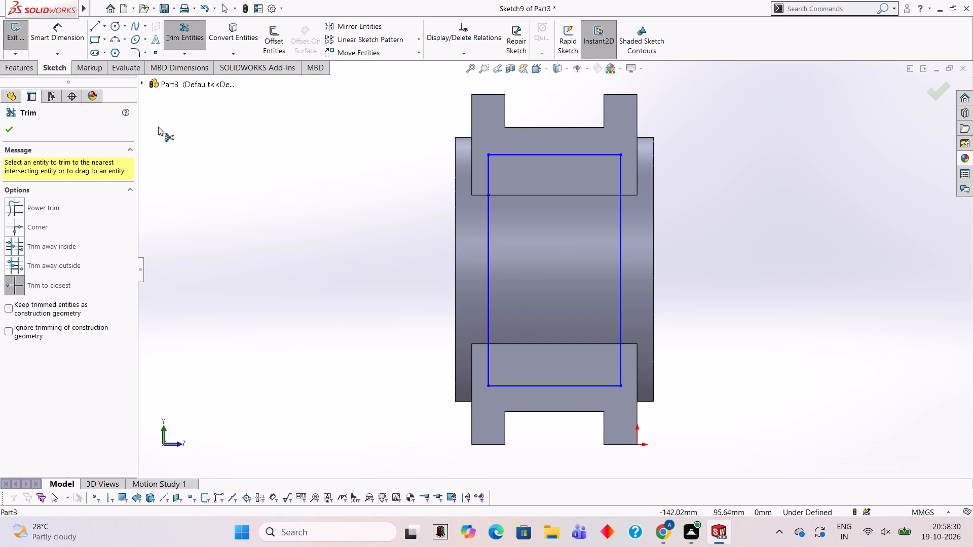
Start a boss extrude of the rectangular profile outward from the open side with a depth of 30 mm.
click(11, 70)
click(28, 40)
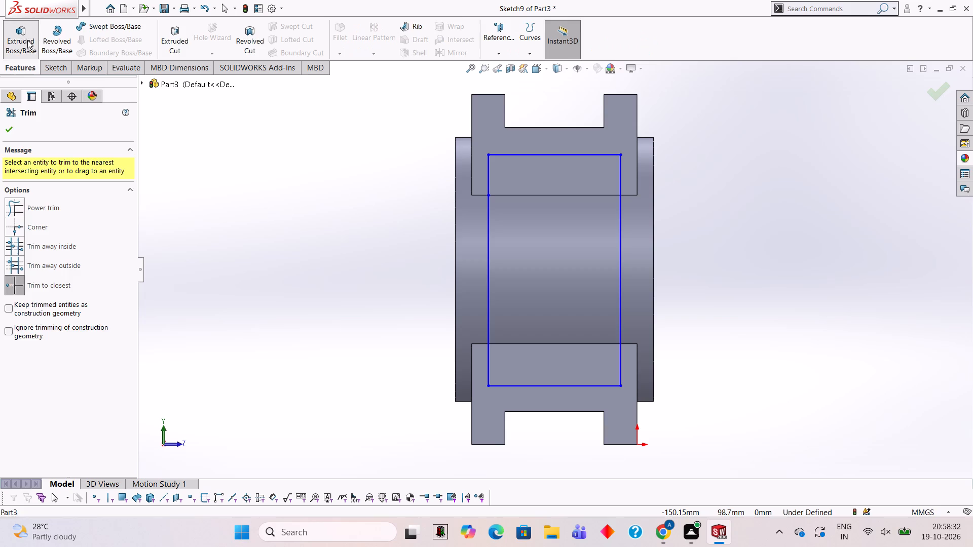
middle_drag(444, 171, 387, 172)
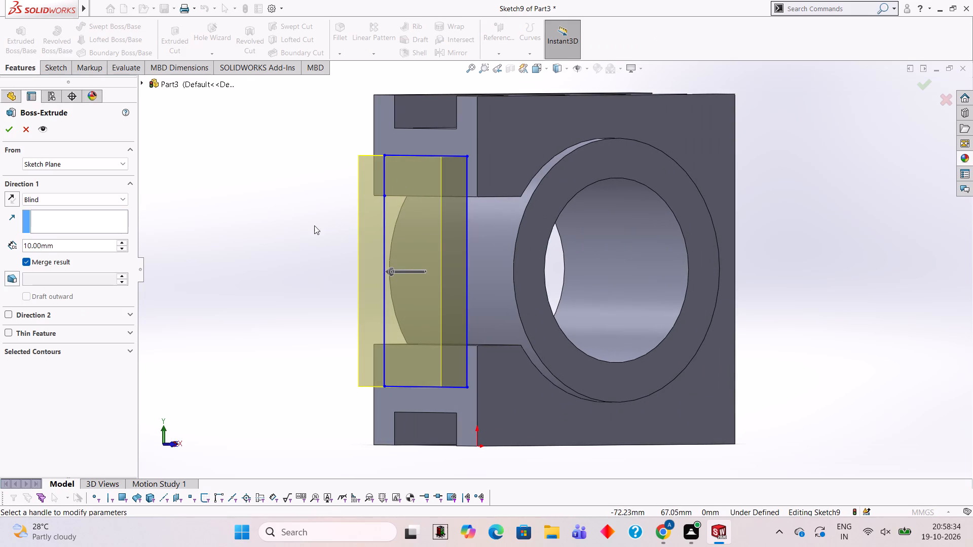
click(96, 247)
key(BackSpace)
key(BackSpace)
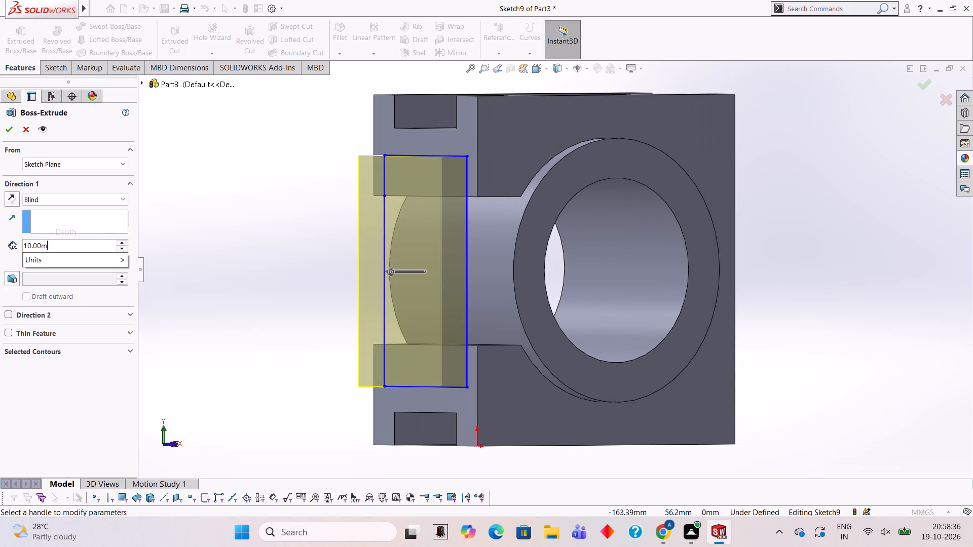
key(BackSpace)
key(BackSpace)
key(BackSpace)
key(BackSpace)
key(BackSpace)
key(BackSpace)
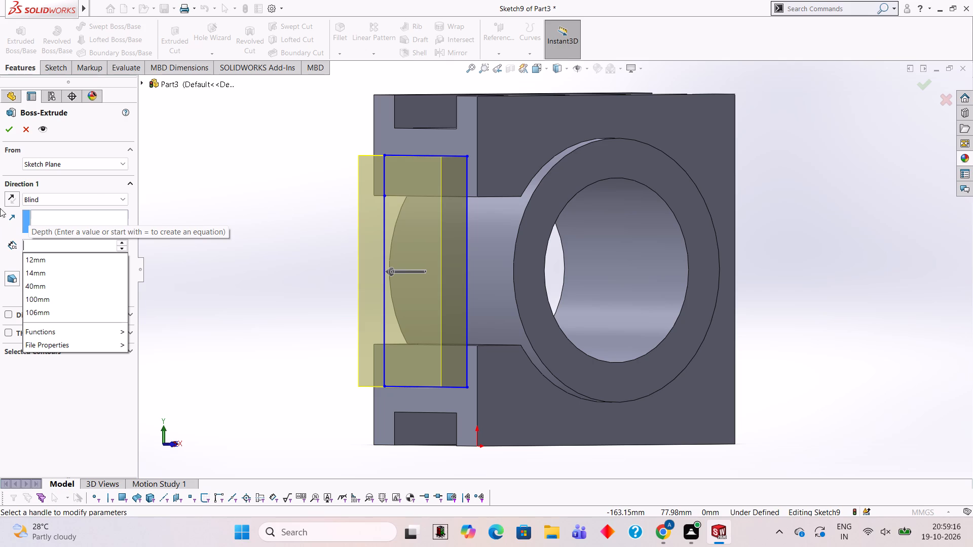
text(30)
key(Return)
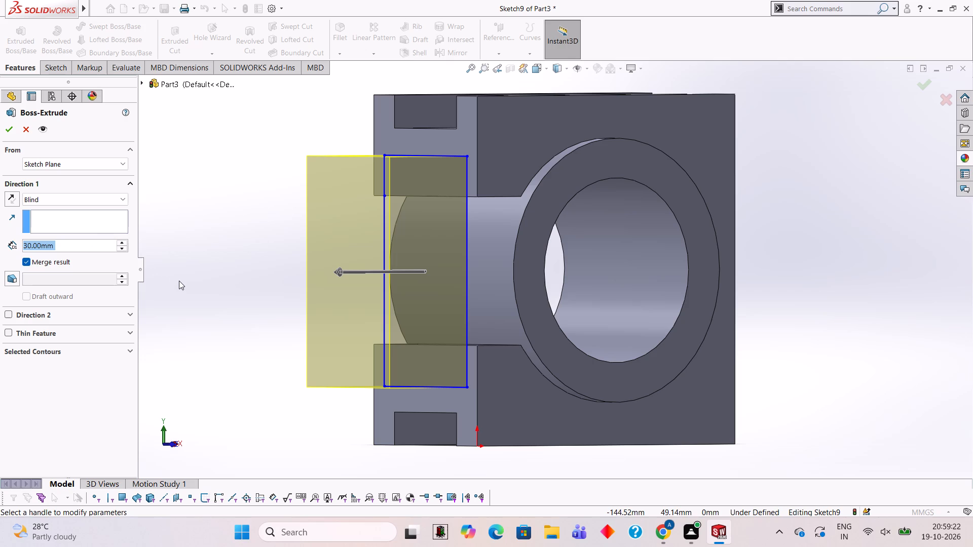
Set the rectangular extrusion's depth to 50 mm and complete the boss.
scroll(309, 189, up, 2)
middle_drag(313, 190, 291, 256)
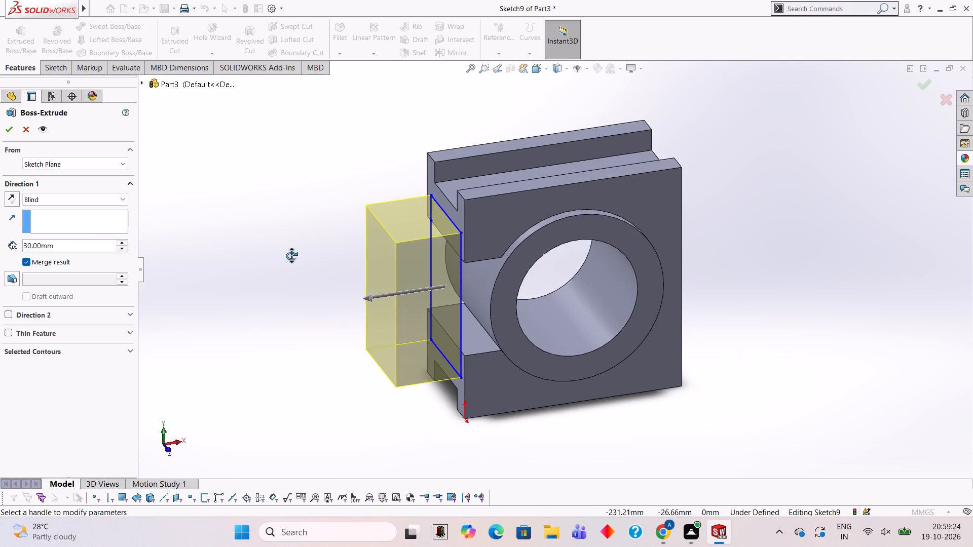
middle_drag(291, 256, 291, 256)
click(81, 240)
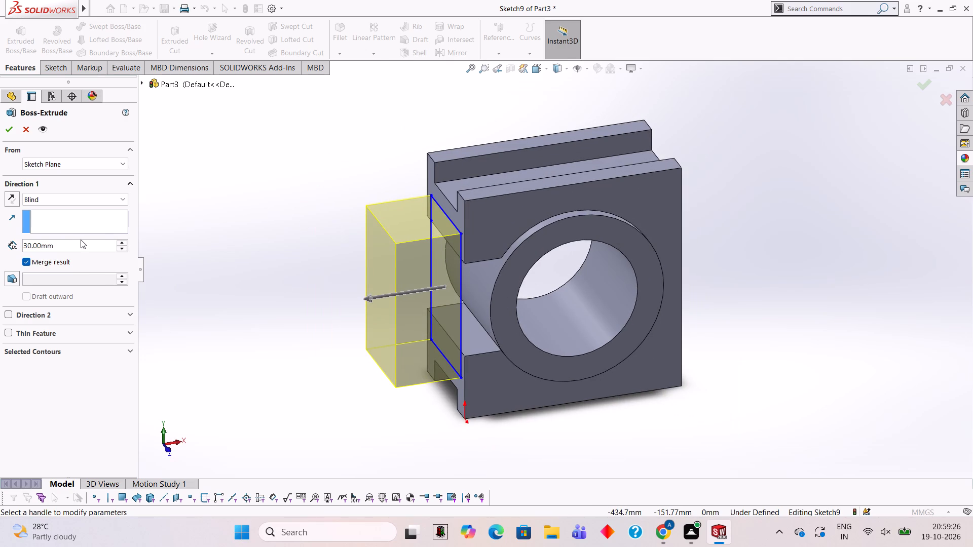
click(82, 243)
text(50)
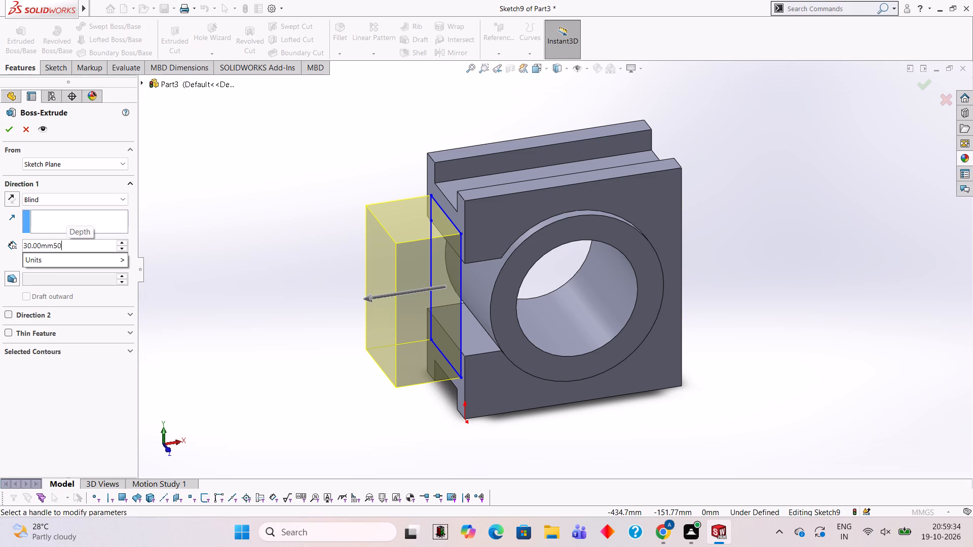
key(BackSpace)
key(BackSpace)
key(BackSpace)
key(BackSpace)
key(BackSpace)
key(BackSpace)
key(BackSpace)
key(BackSpace)
key(BackSpace)
key(BackSpace)
key(BackSpace)
key(BackSpace)
key(BackSpace)
key(BackSpace)
key(BackSpace)
text(50)
key(Return)
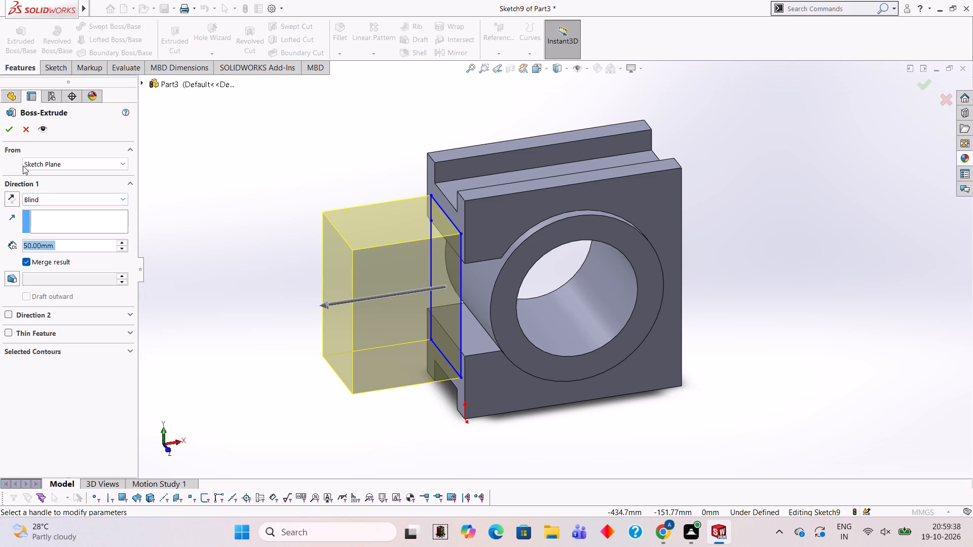
click(9, 129)
click(250, 173)
Start a sketch on the new block's outer end face and draw a 56 mm diameter circle at the face's centre.
middle_drag(333, 231, 338, 236)
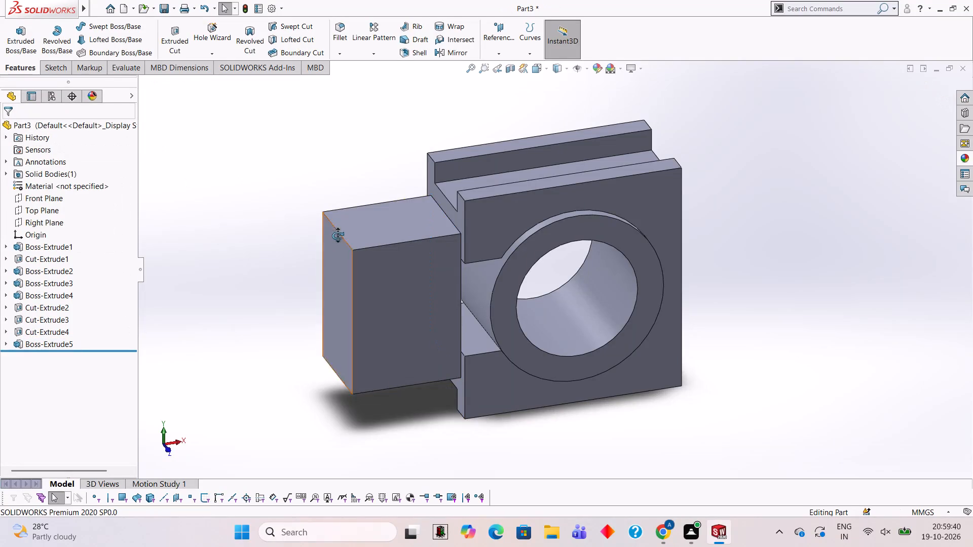
middle_drag(338, 236, 351, 220)
middle_drag(432, 231, 446, 236)
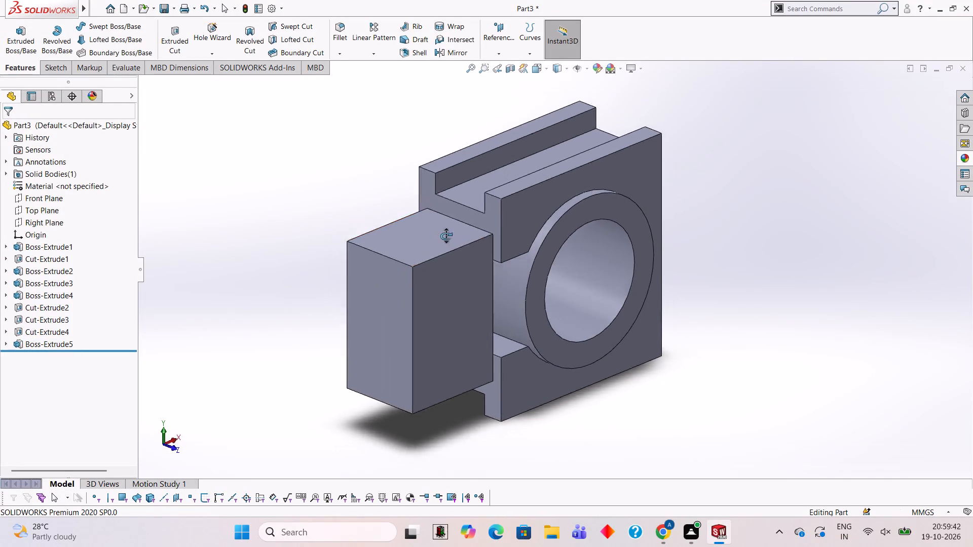
middle_drag(446, 236, 494, 245)
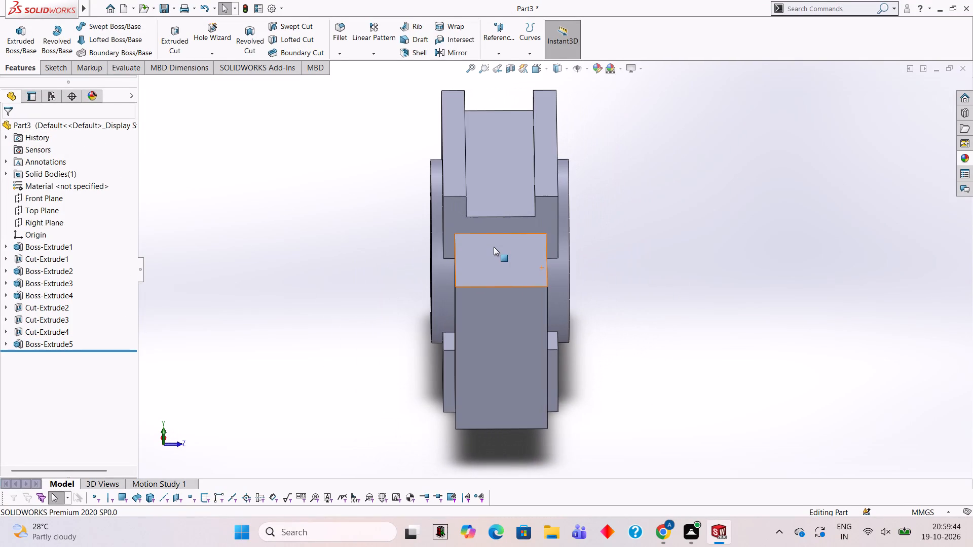
click(492, 362)
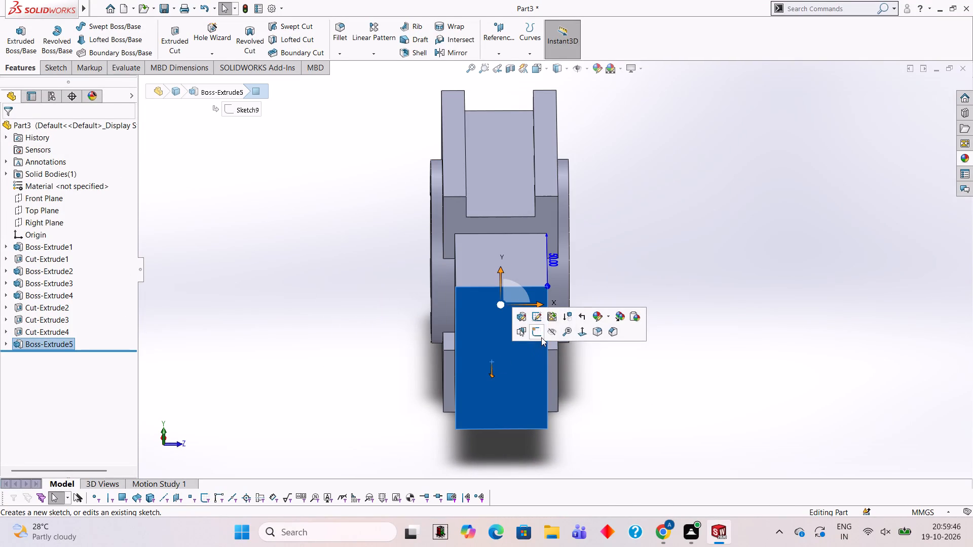
click(541, 335)
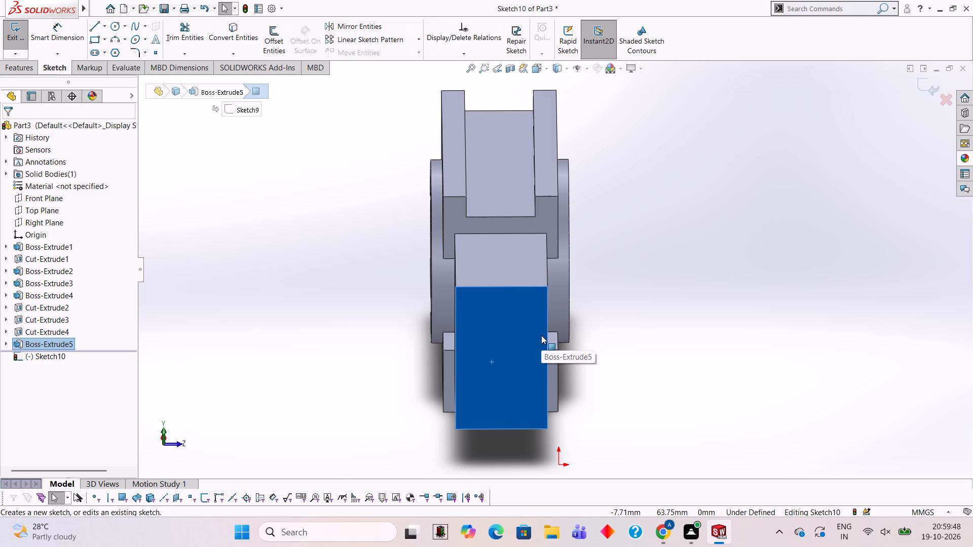
key(ctrl+8)
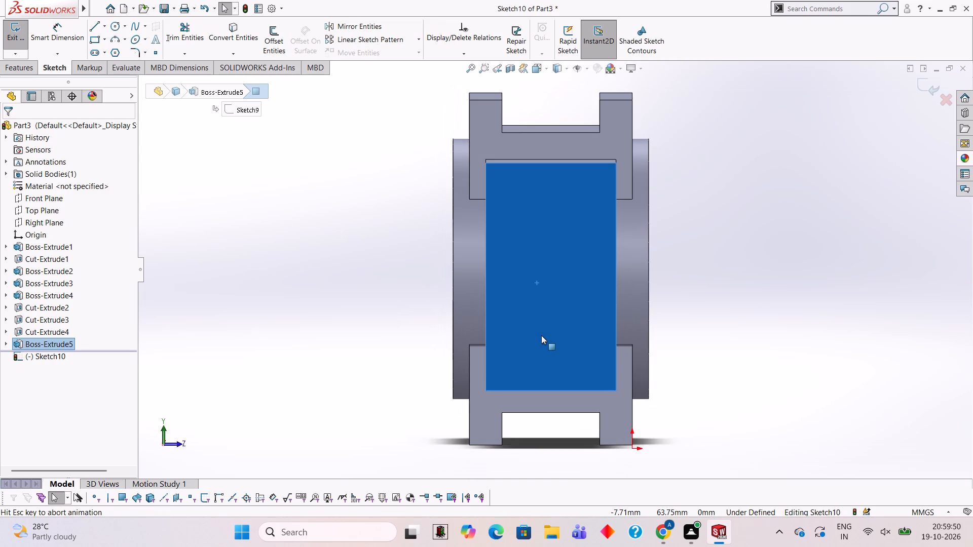
click(113, 26)
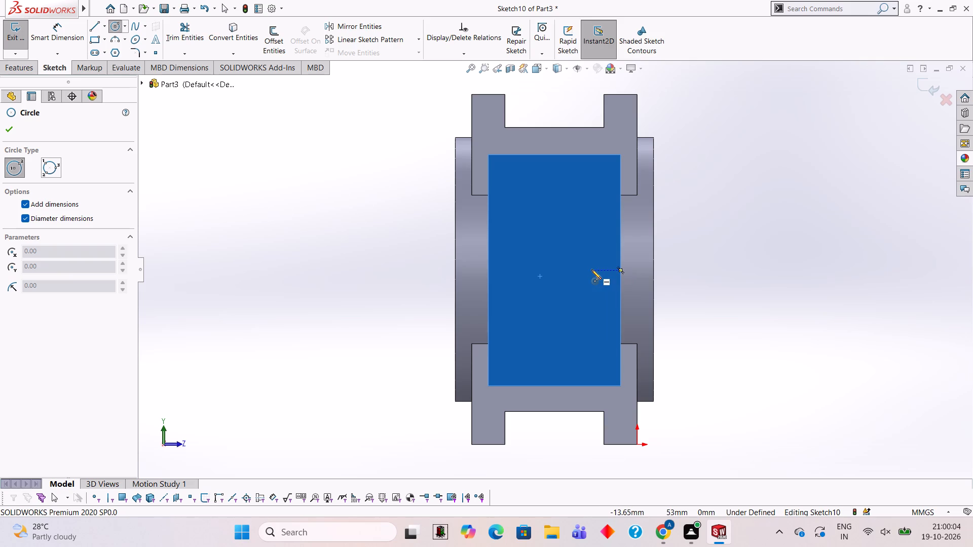
click(554, 270)
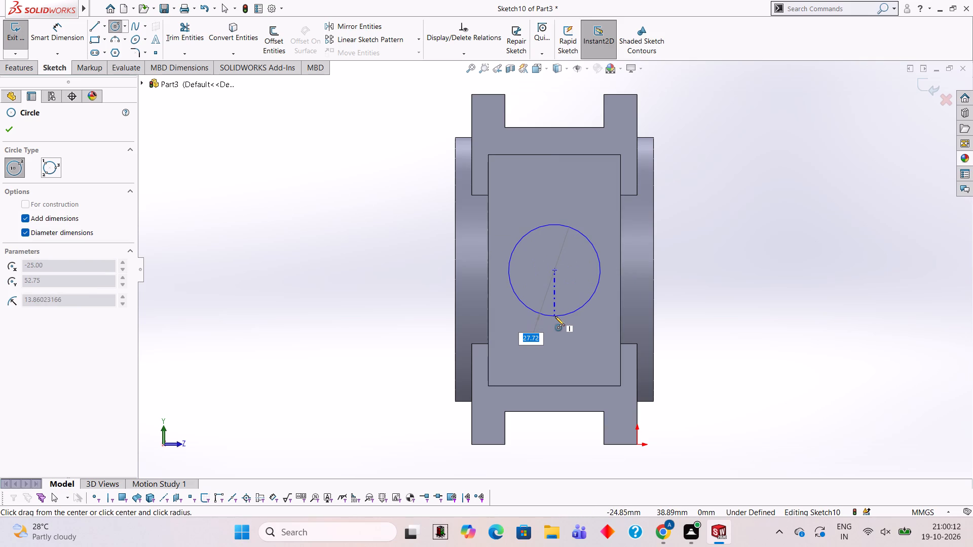
text(56)
key(Return)
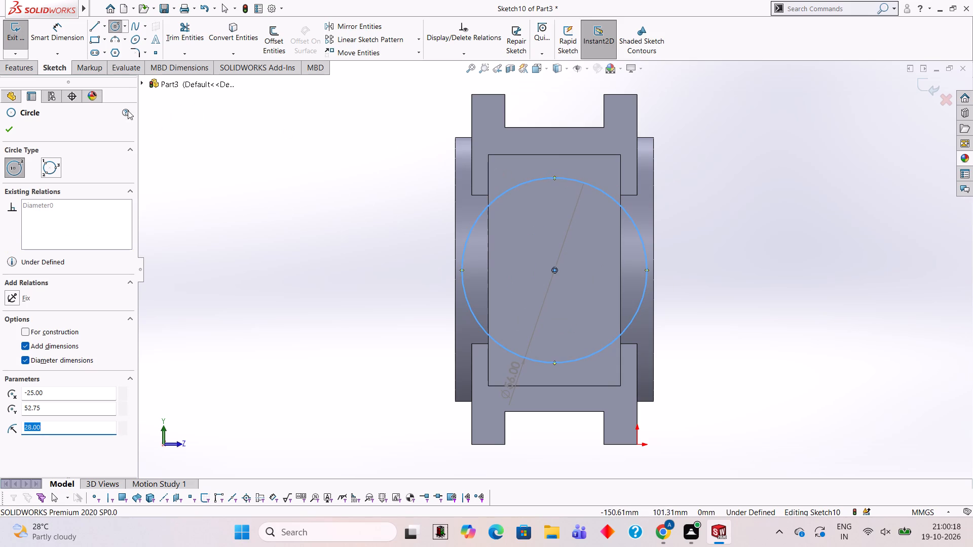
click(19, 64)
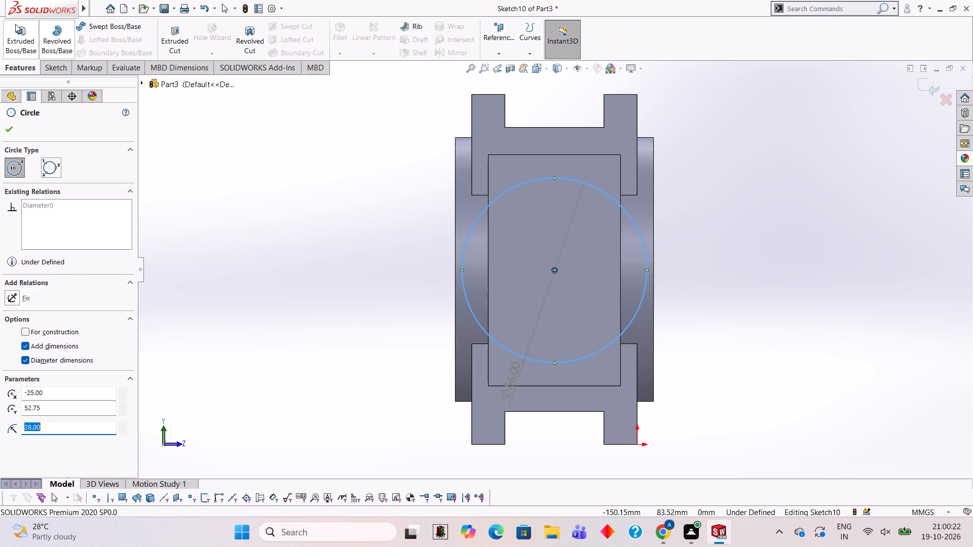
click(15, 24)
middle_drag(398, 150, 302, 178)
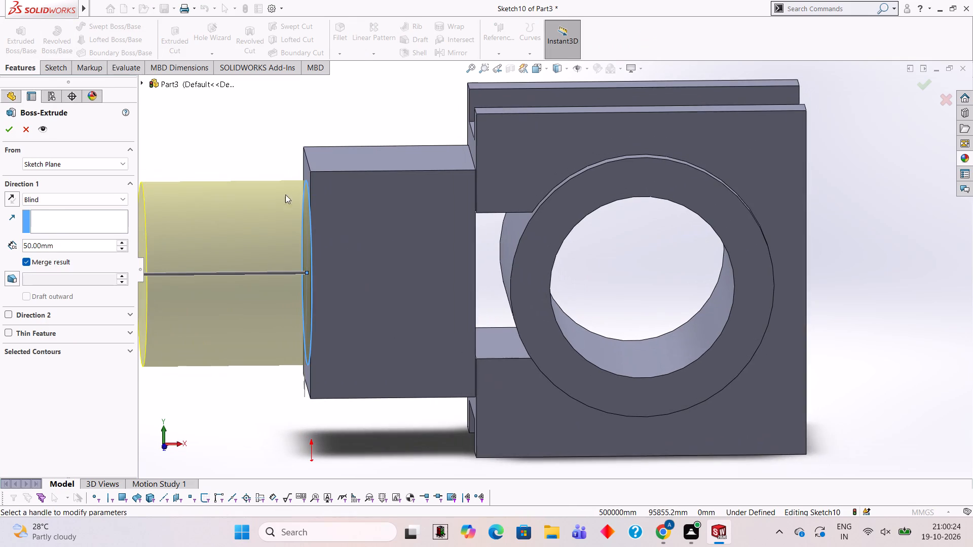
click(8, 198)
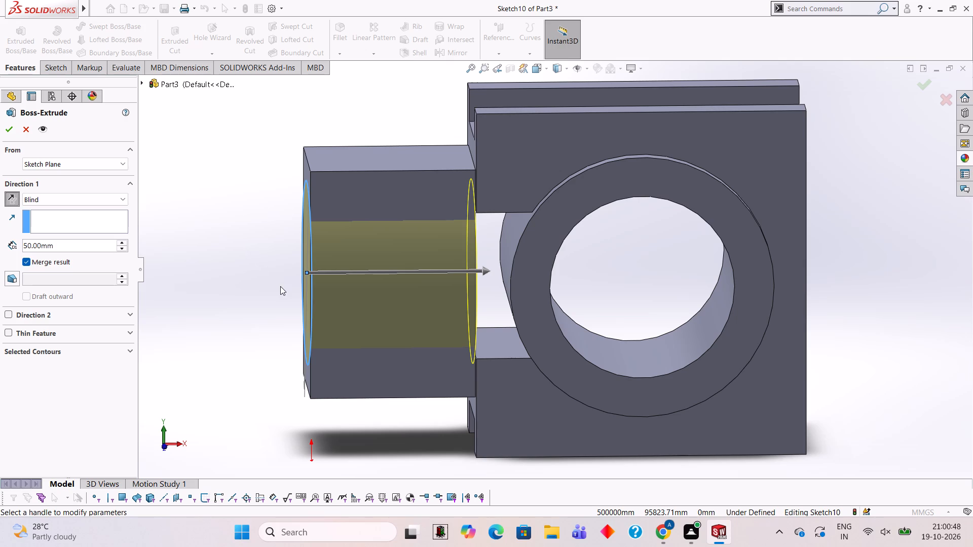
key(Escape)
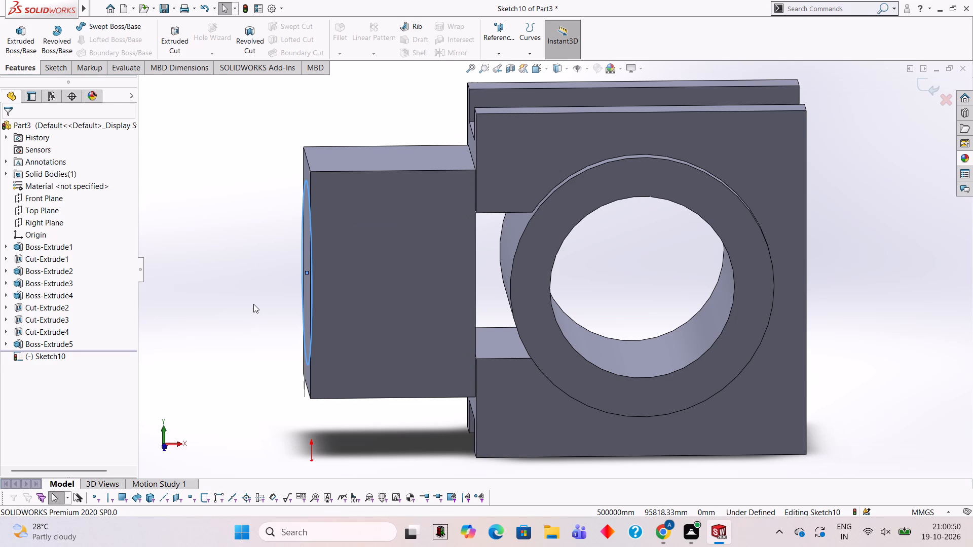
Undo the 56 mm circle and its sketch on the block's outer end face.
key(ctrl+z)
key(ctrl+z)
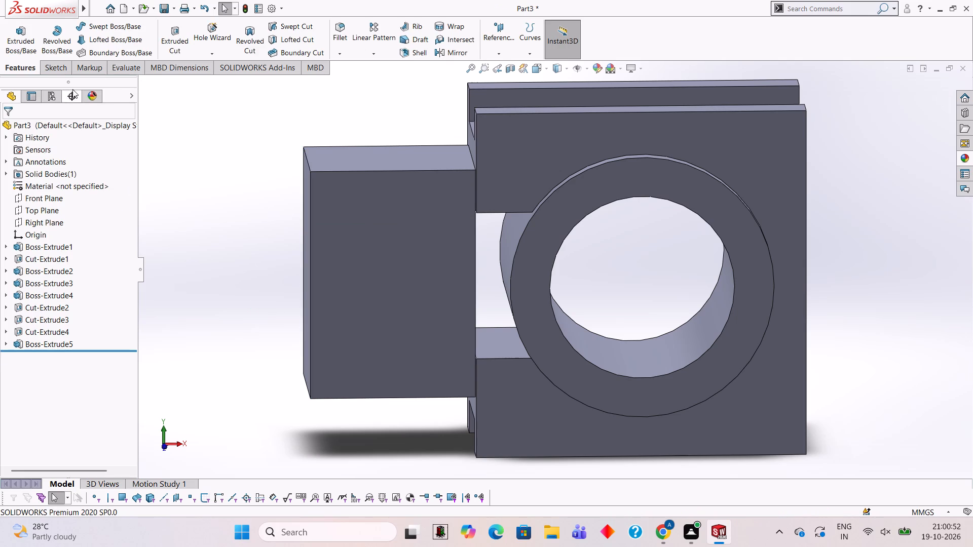
Start a sketch on the added block's side face and draw a 20 mm horizontal line inward from its outer edge's midpoint.
click(50, 67)
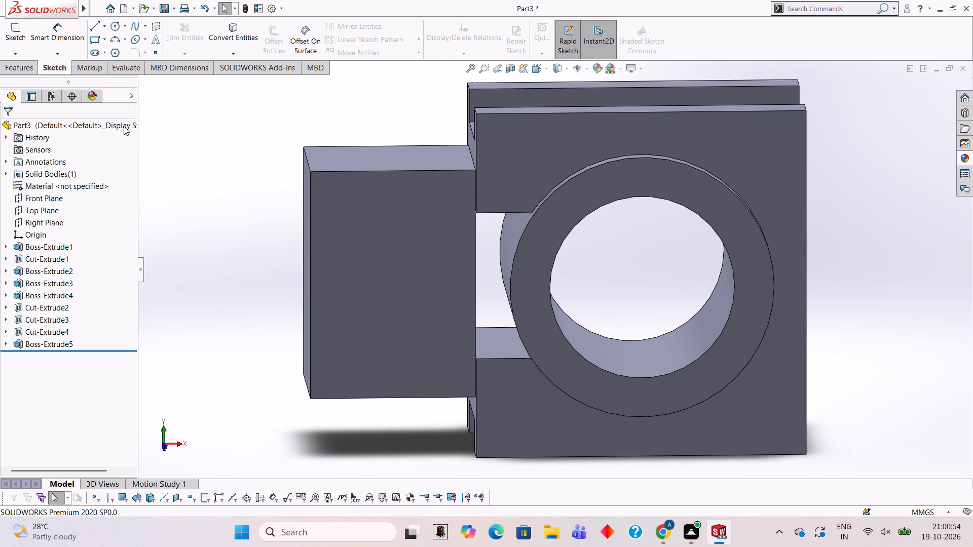
click(391, 236)
click(431, 206)
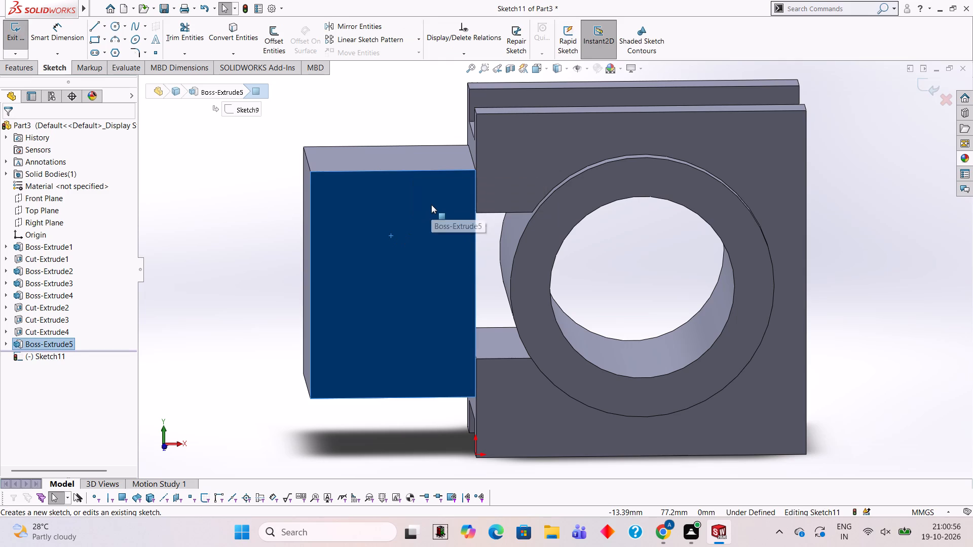
key(ctrl+8)
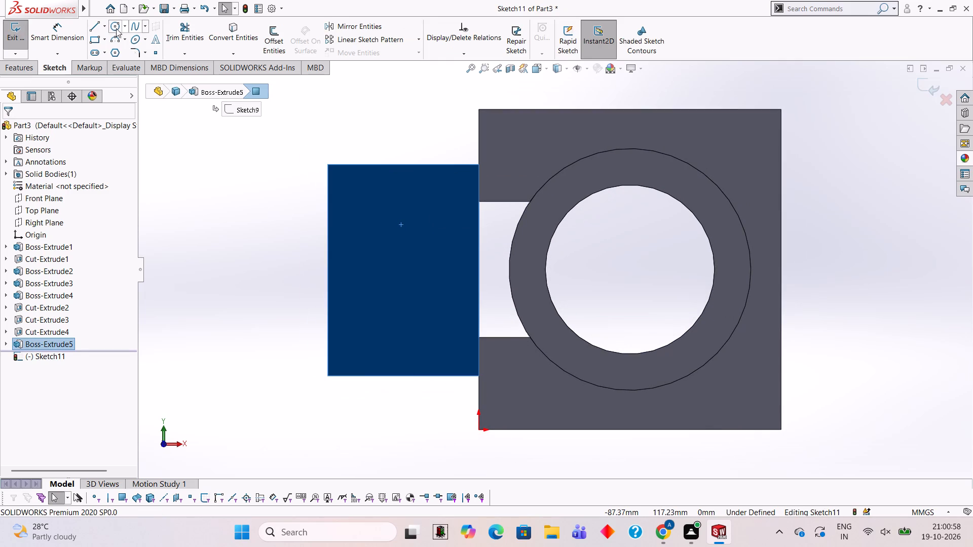
click(93, 23)
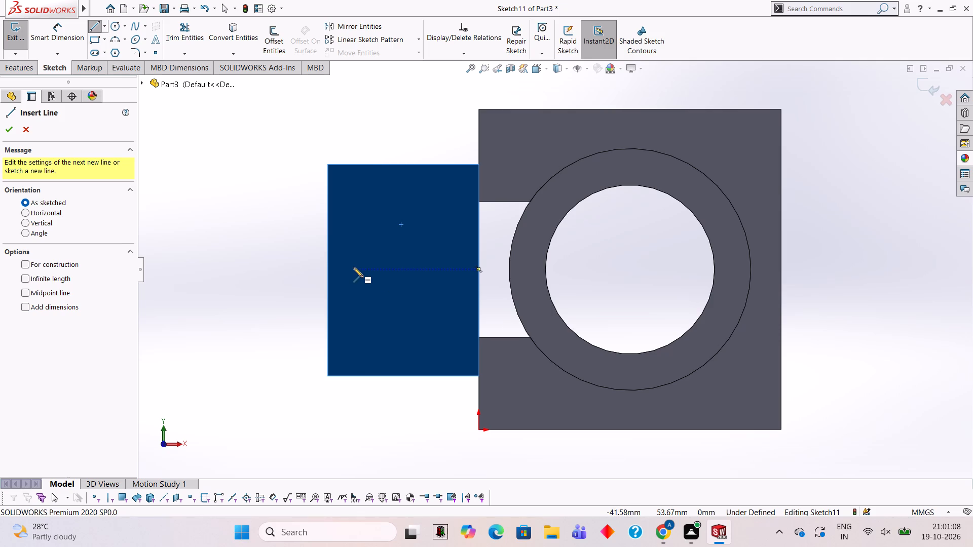
click(328, 269)
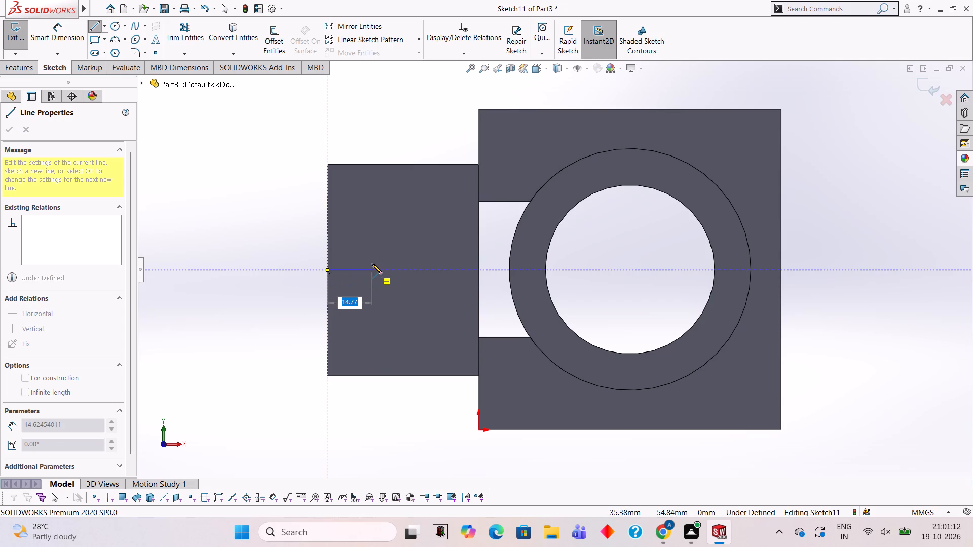
text(20)
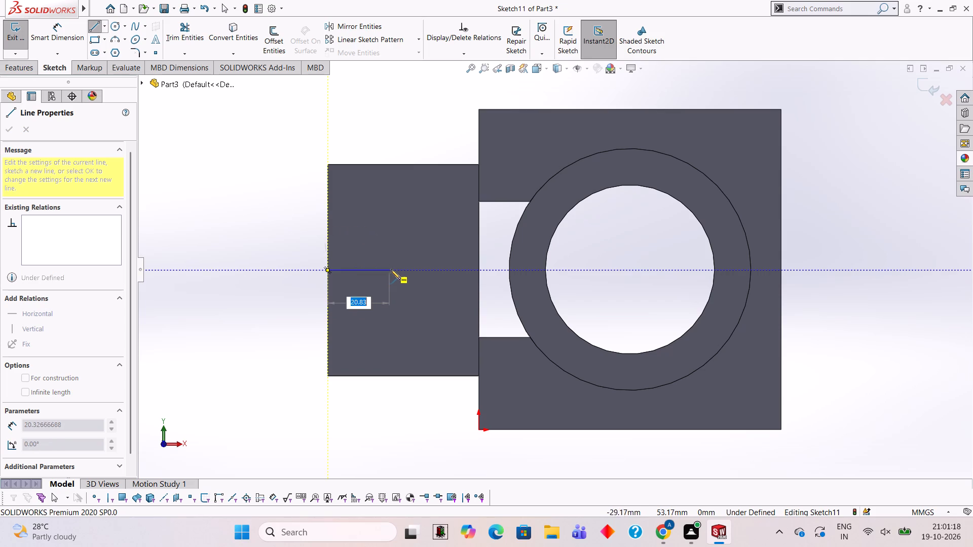
text(20)
key(Return)
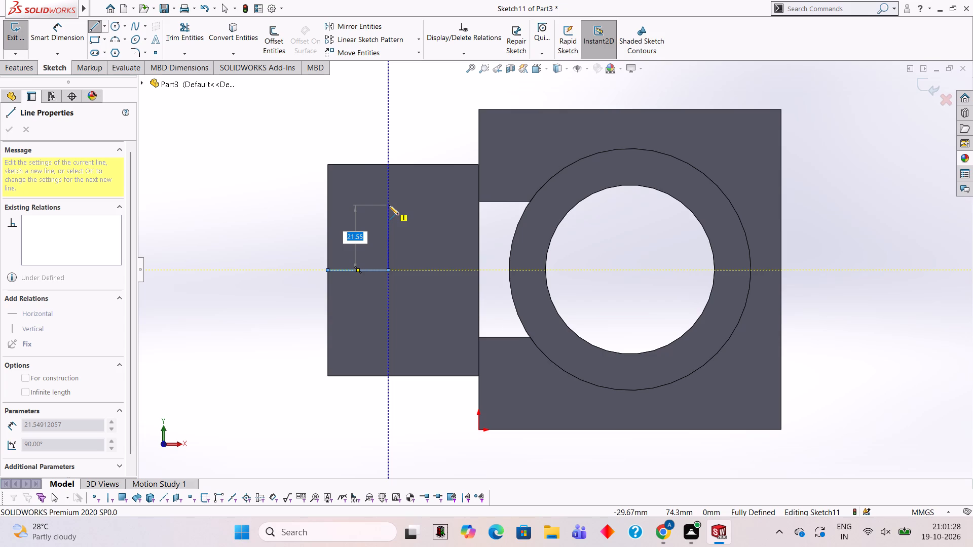
Draw a closed rectangle 30 mm wide and 45 mm high from the 20 mm line's inner end to the main body's edge.
click(390, 199)
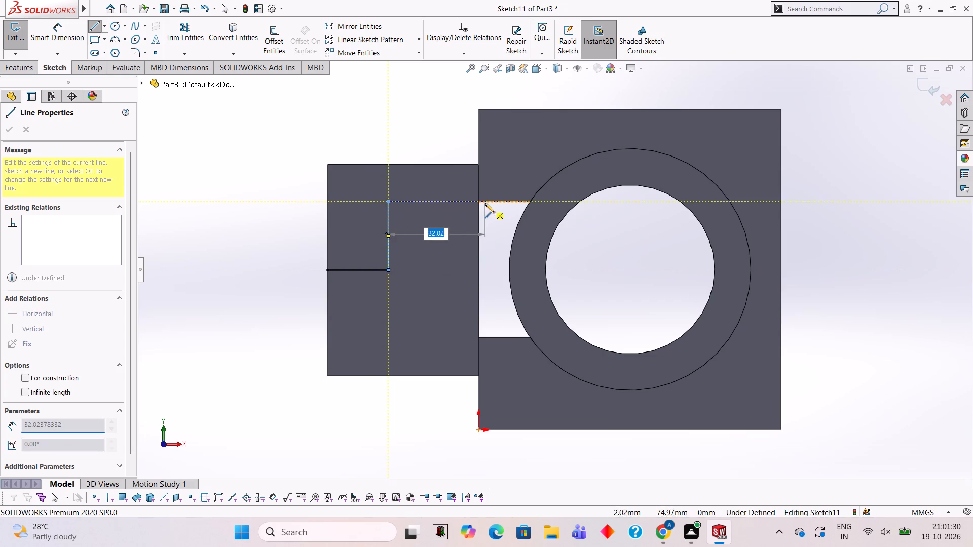
click(477, 203)
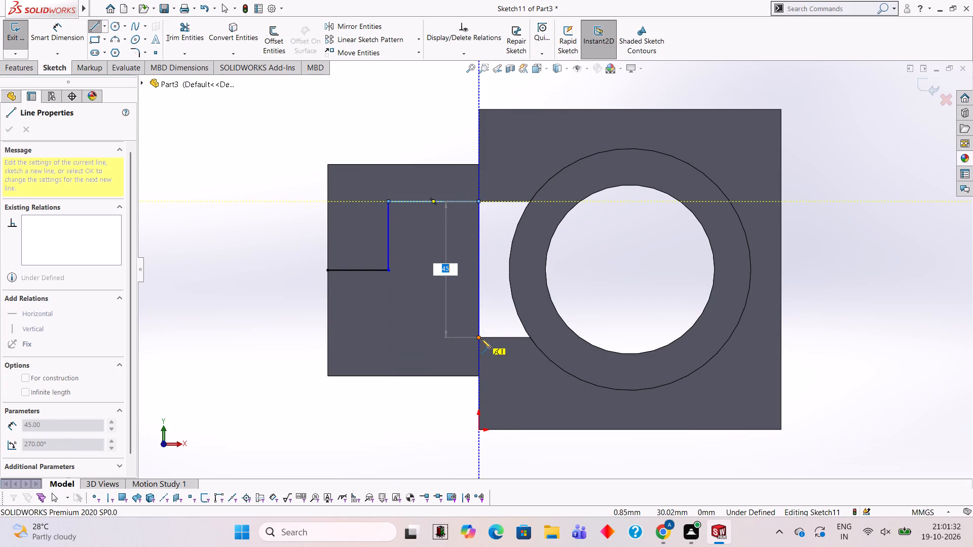
click(479, 339)
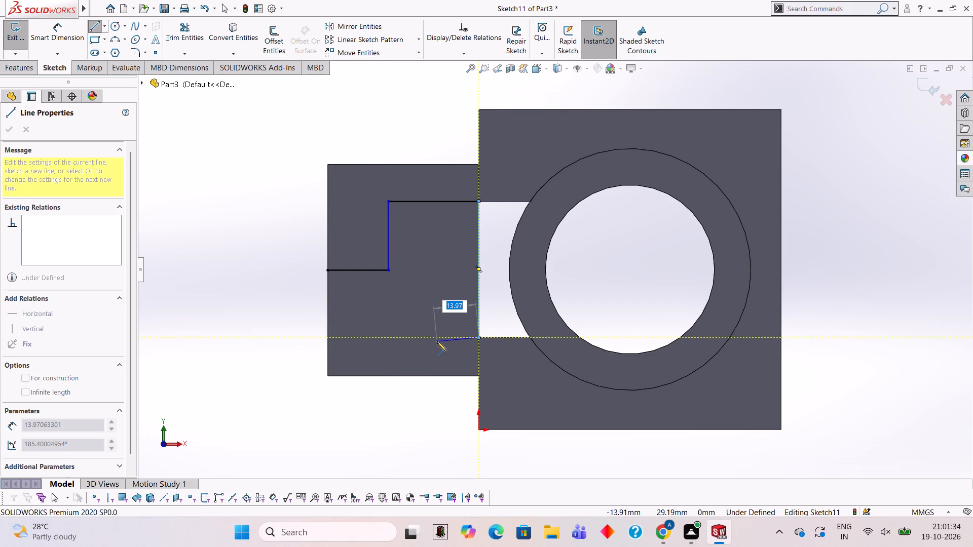
click(389, 337)
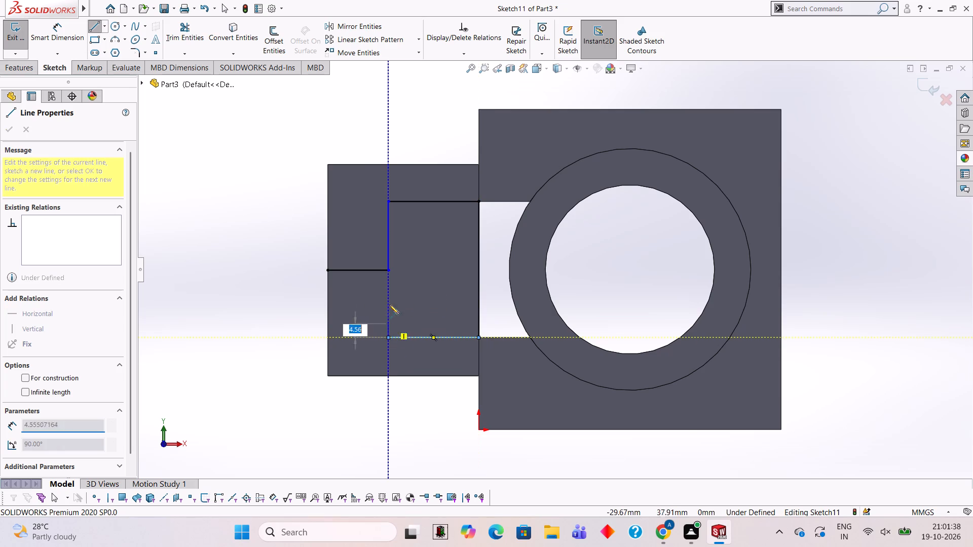
click(390, 270)
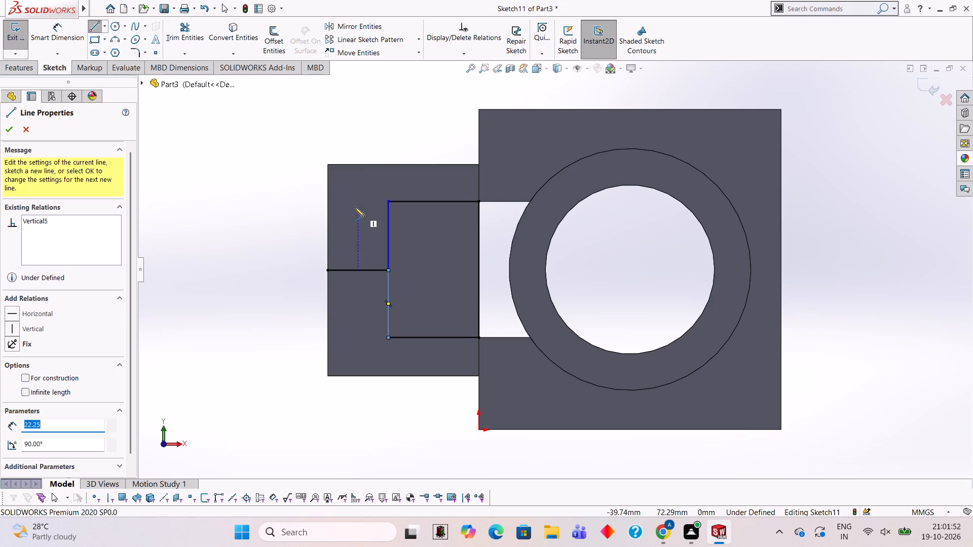
Trim away the 20 mm line outside the rectangular profile.
click(195, 40)
click(346, 272)
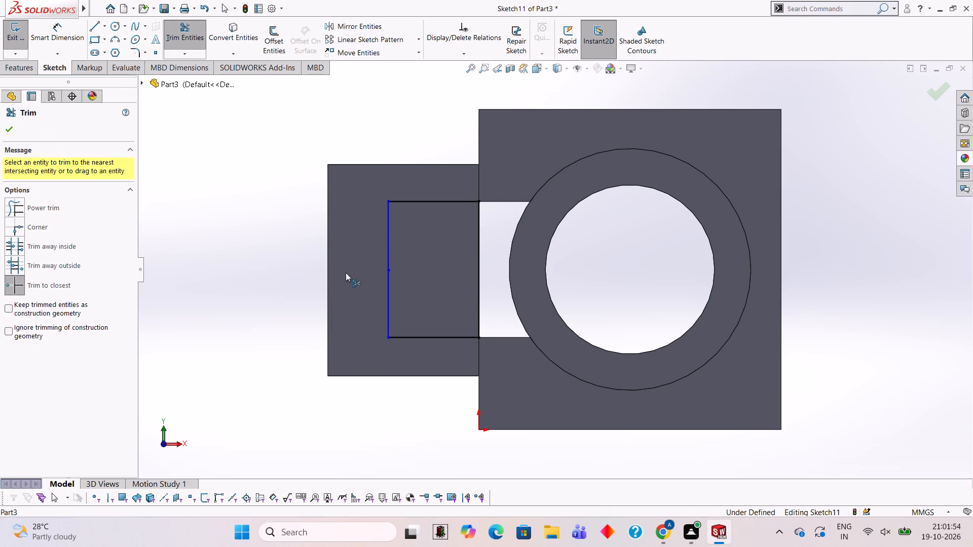
Cut the rectangular profile through the added block with a 50 mm blind extruded cut.
click(29, 73)
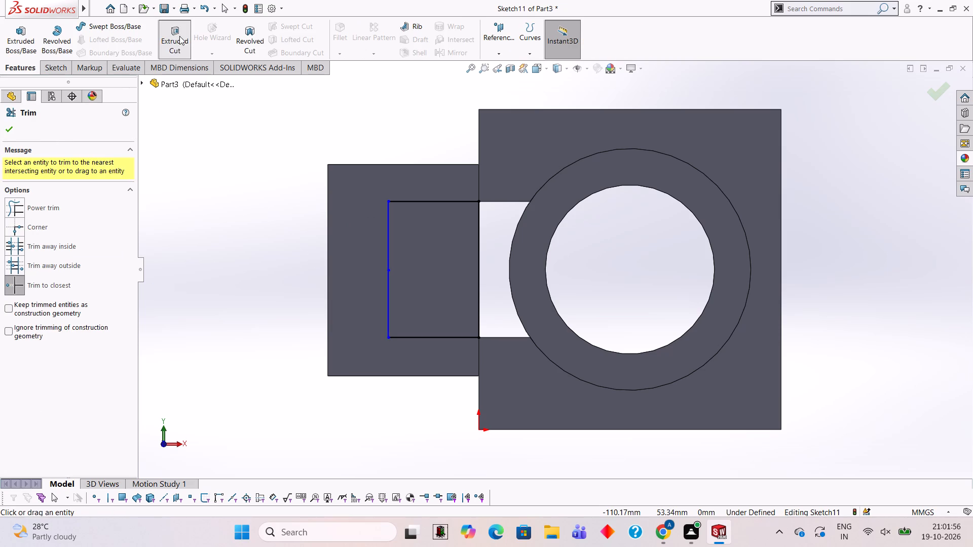
click(179, 36)
middle_drag(303, 221, 394, 262)
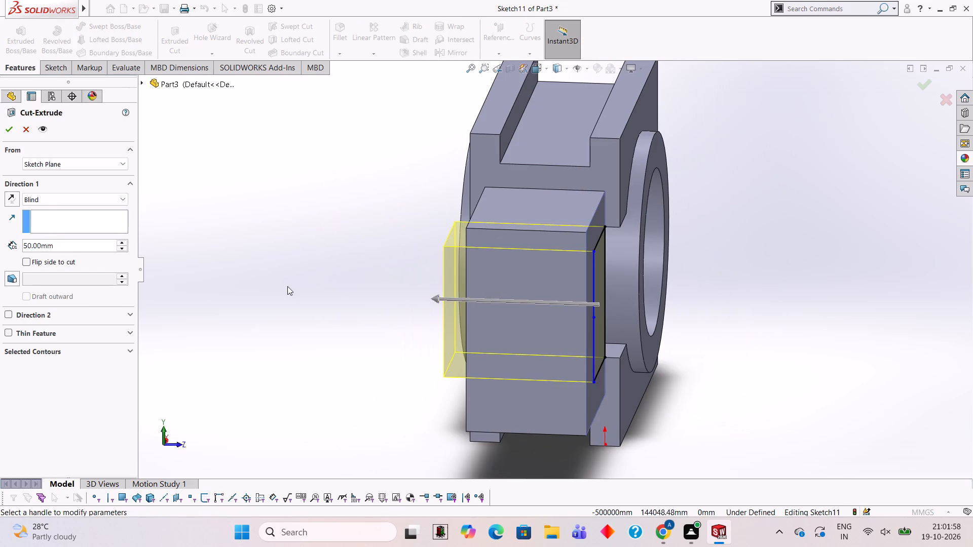
click(8, 127)
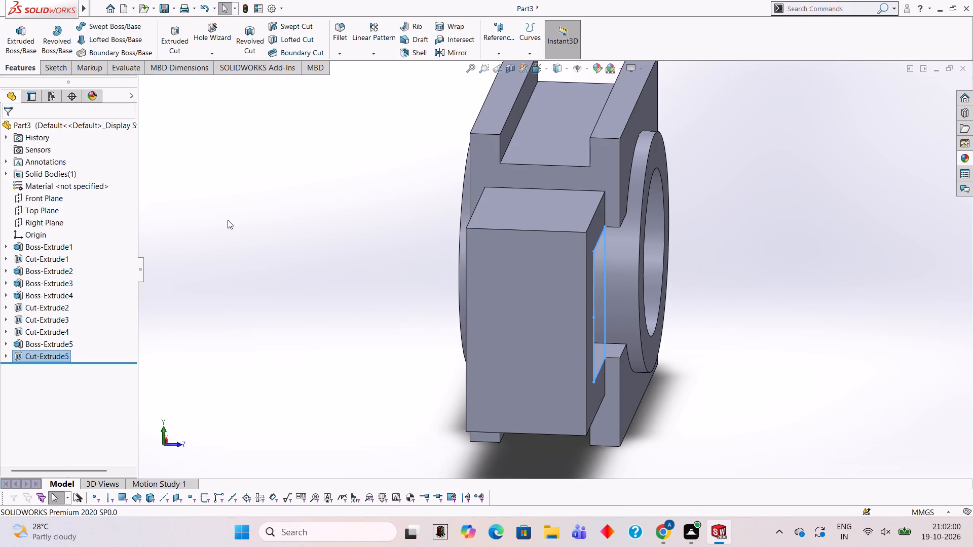
click(229, 220)
Start a sketch on the added block's outer end face and draw a 56 mm diameter circle at the face's centre.
middle_drag(372, 247, 343, 247)
scroll(344, 249, up, 2)
middle_drag(344, 249, 344, 225)
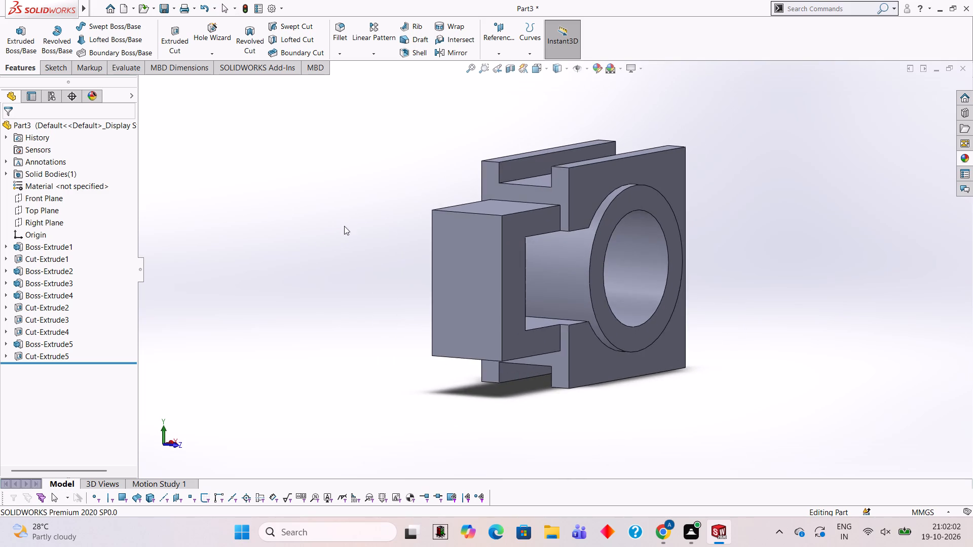
scroll(535, 217, down, 1)
middle_drag(535, 216, 515, 229)
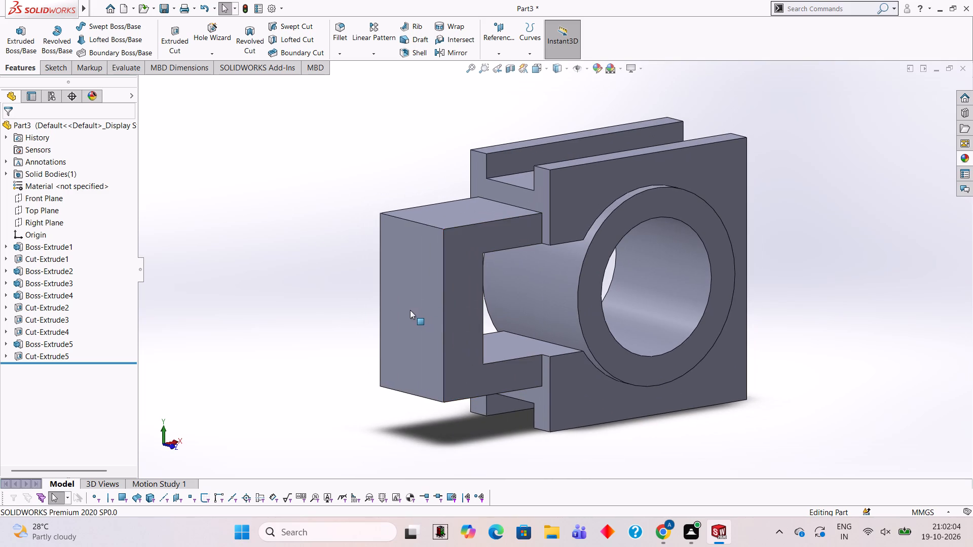
click(410, 310)
click(461, 281)
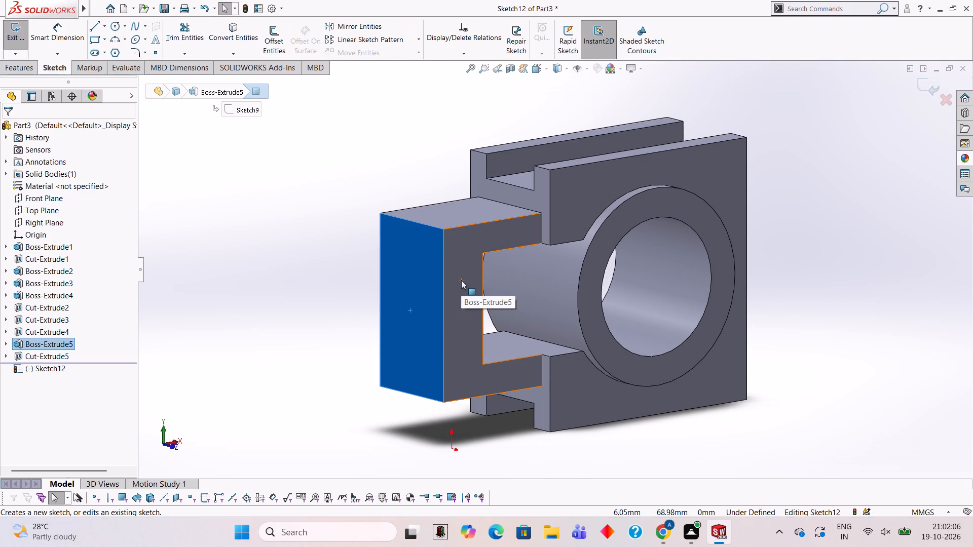
key(ctrl+8)
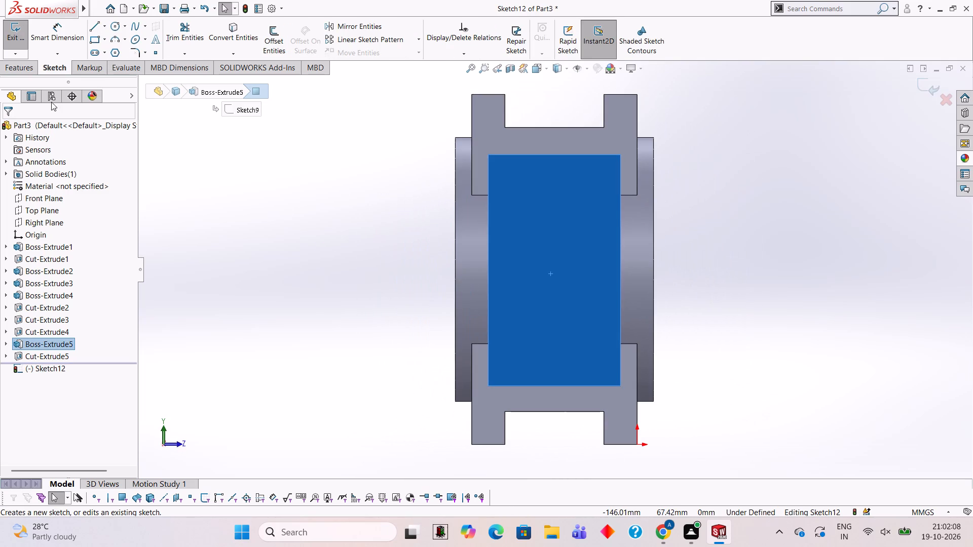
click(117, 23)
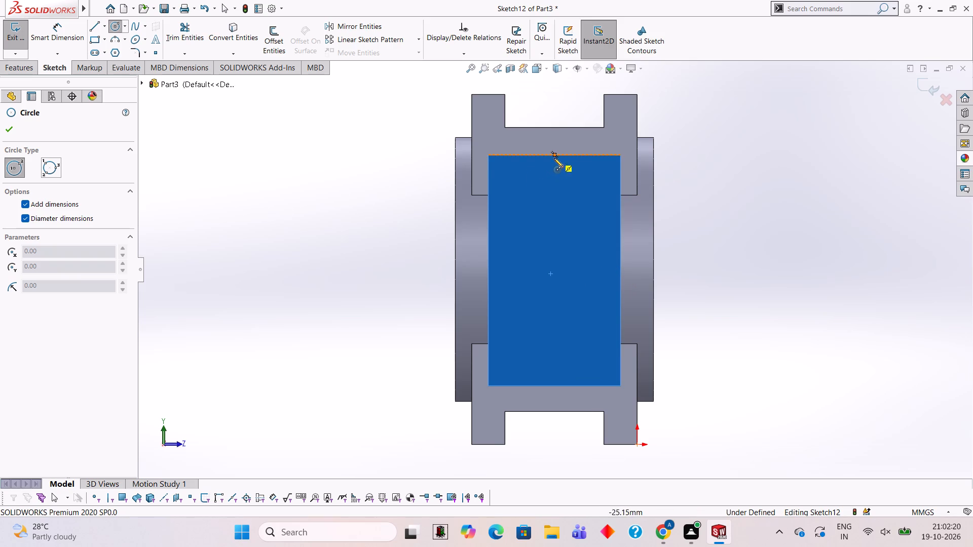
click(553, 270)
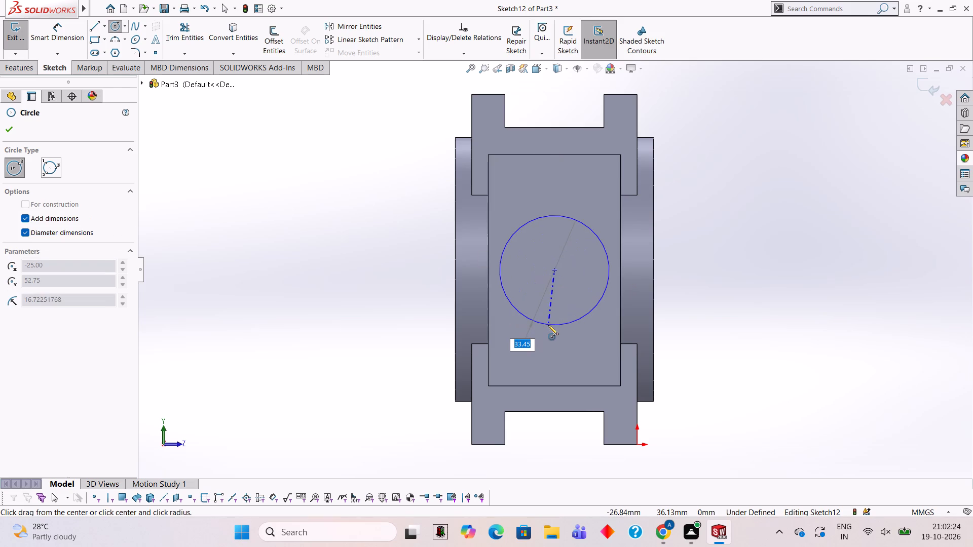
text(56)
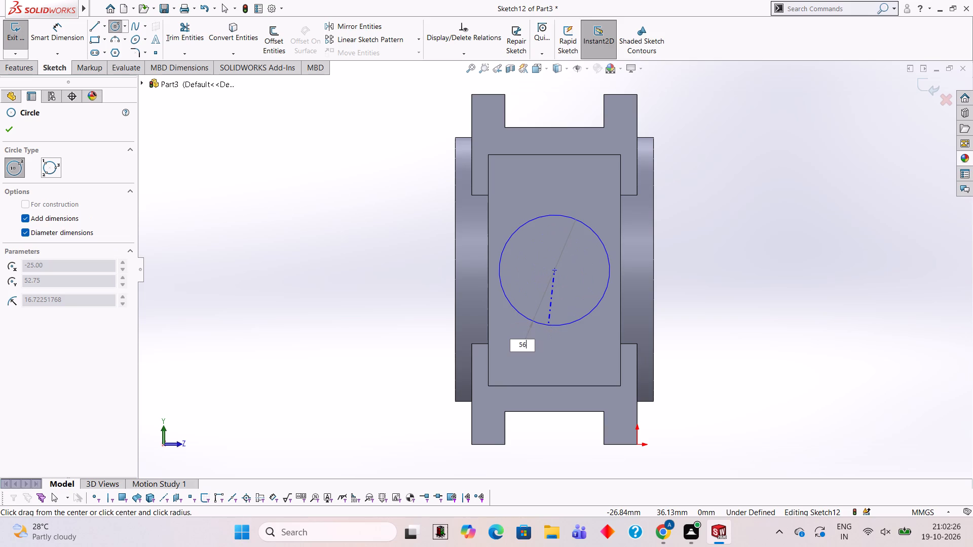
key(Return)
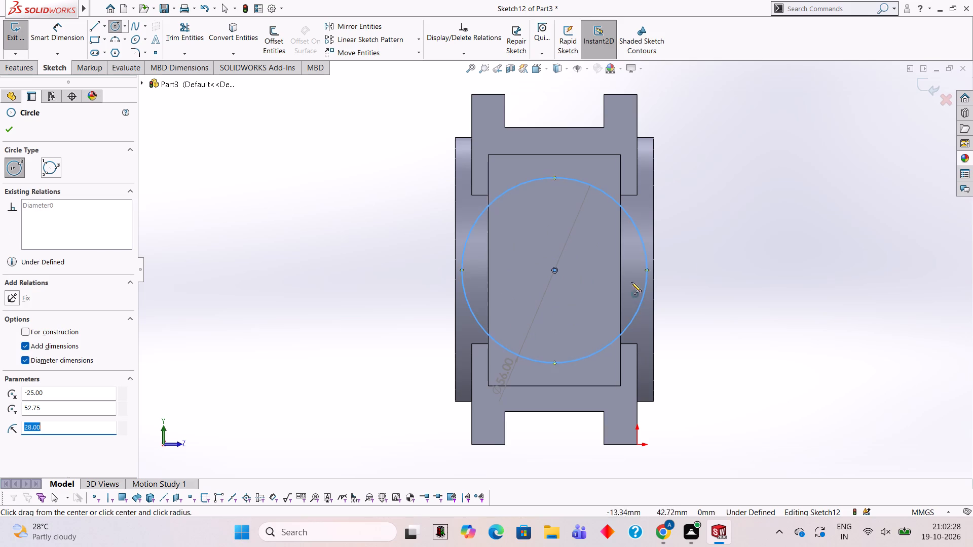
Extrude the 56 mm circle as a blind boss 15 mm deep, reversed inward into the side block.
middle_drag(700, 257, 669, 262)
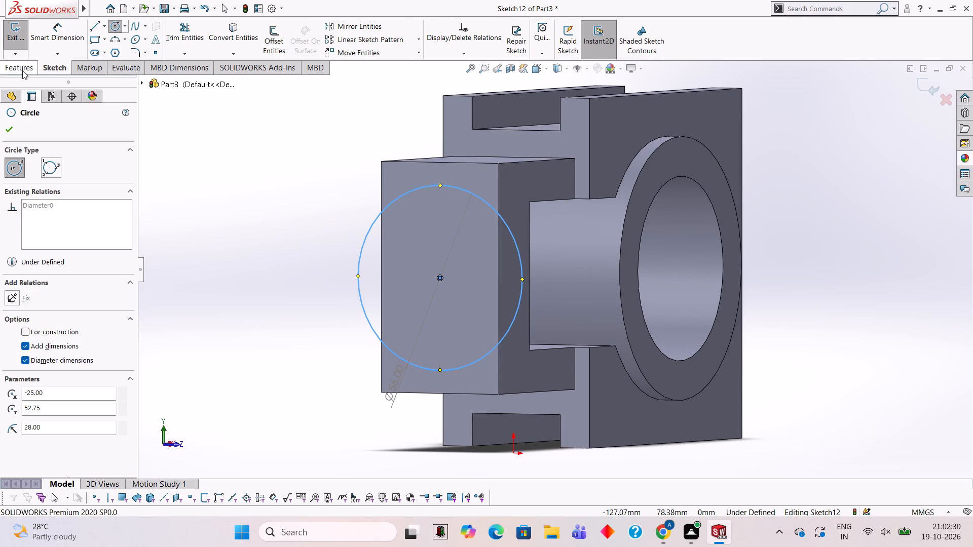
click(22, 70)
click(14, 36)
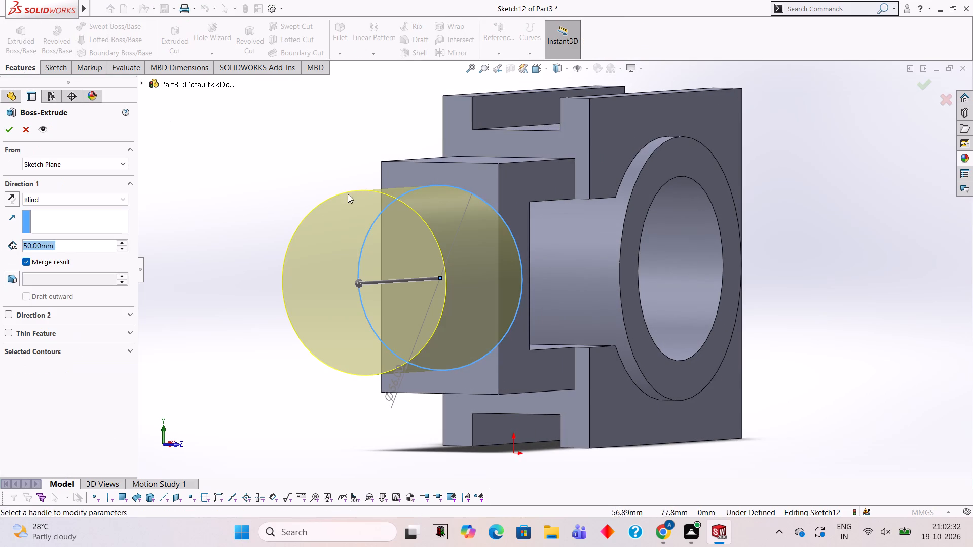
click(17, 197)
scroll(286, 205, down, 1)
middle_drag(286, 205, 271, 206)
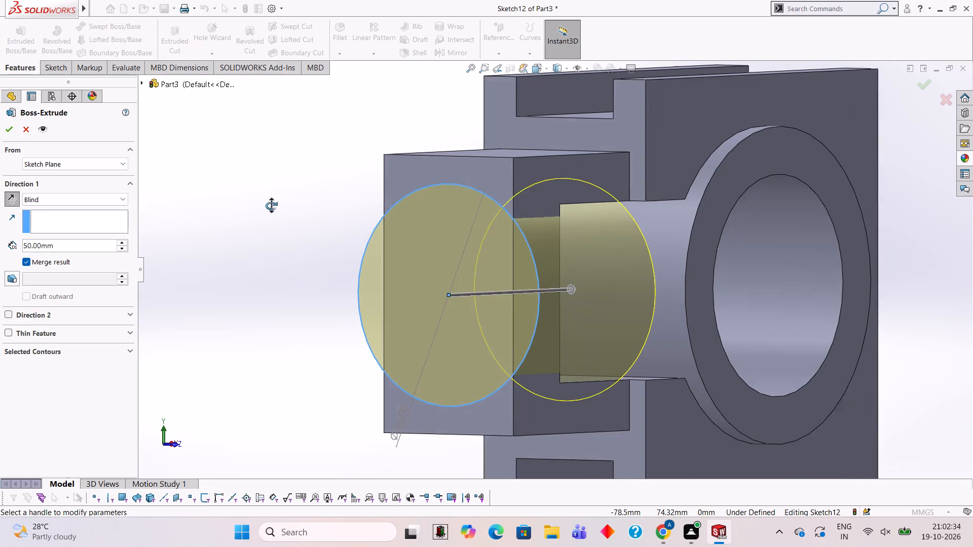
middle_drag(271, 206, 270, 206)
click(83, 246)
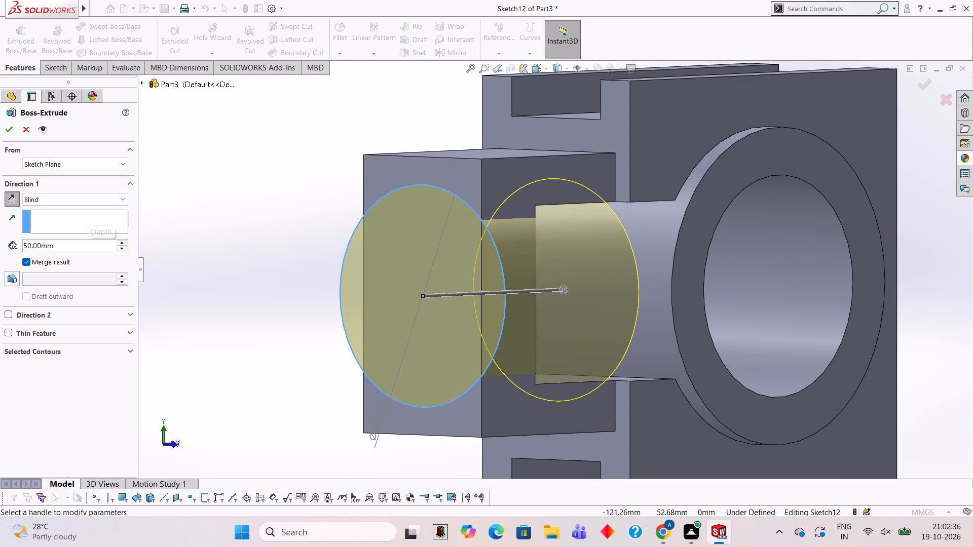
key(BackSpace)
key(BackSpace)
key(BackSpace)
key(BackSpace)
key(BackSpace)
key(BackSpace)
key(BackSpace)
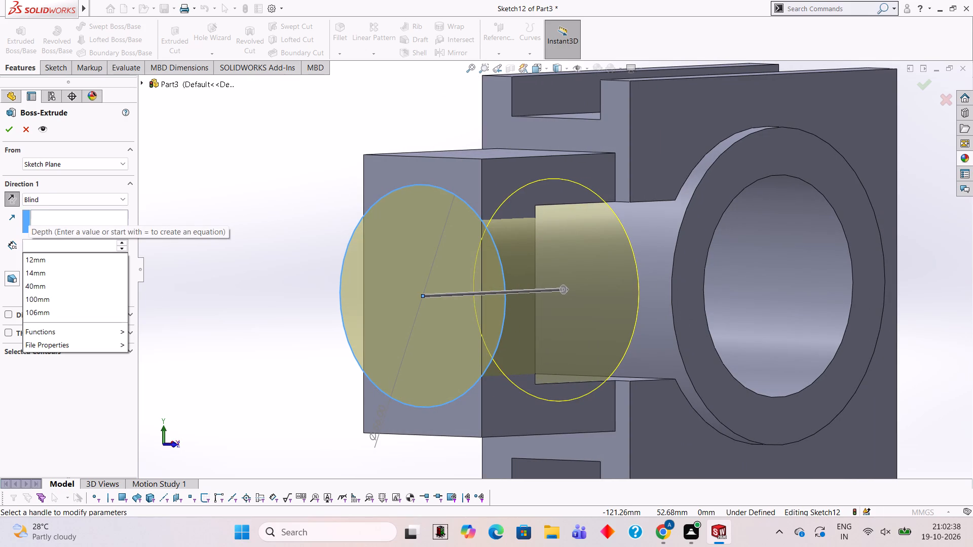
text(15)
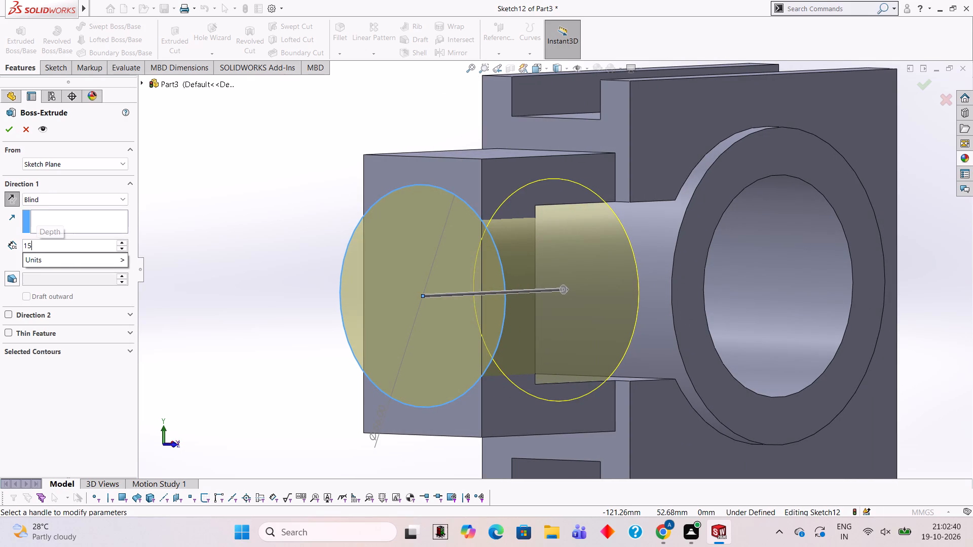
key(Return)
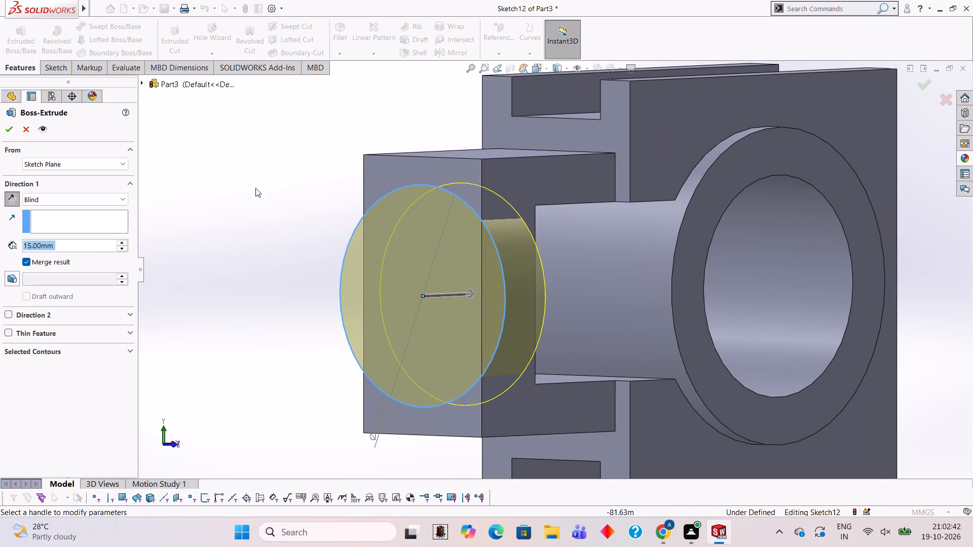
middle_drag(255, 187, 208, 193)
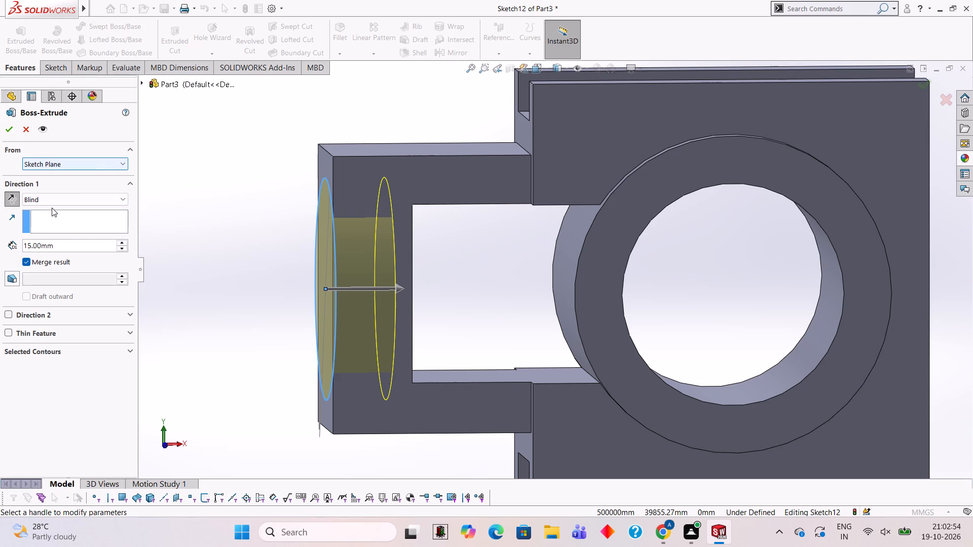
click(4, 129)
click(186, 180)
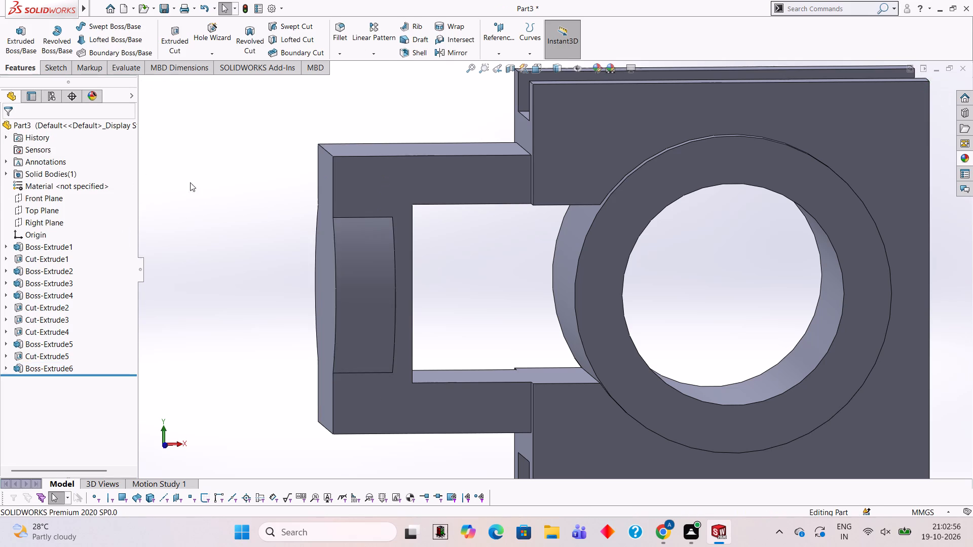
On the side block's windowed face, sketch a closed rectangle 5 mm wide and 45 mm high along the window's outer edge, toward the disc.
middle_drag(216, 195, 260, 186)
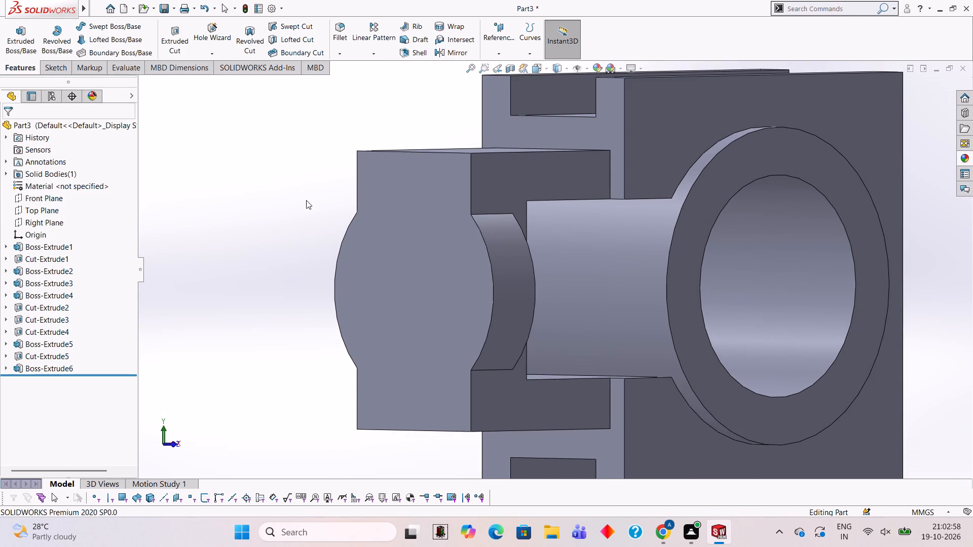
middle_drag(398, 248, 353, 250)
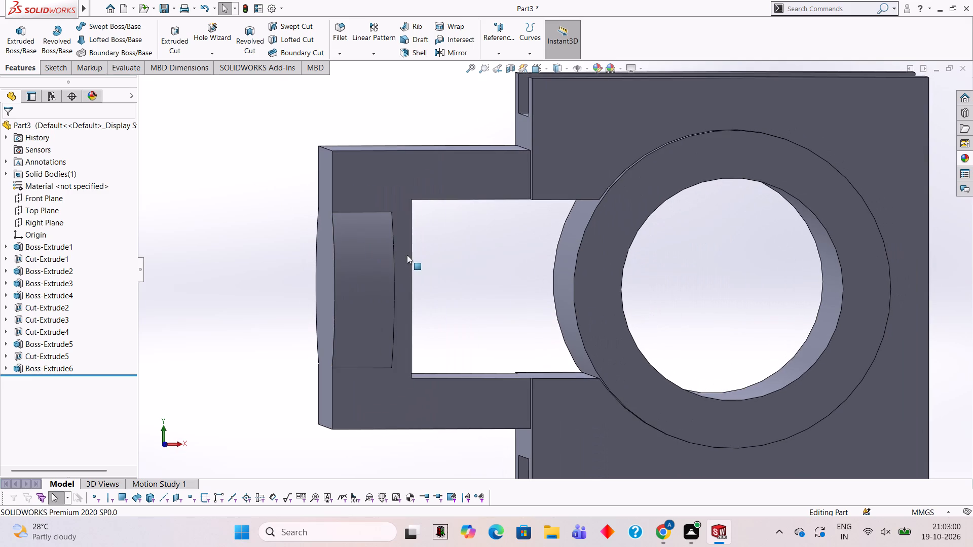
click(407, 254)
click(456, 221)
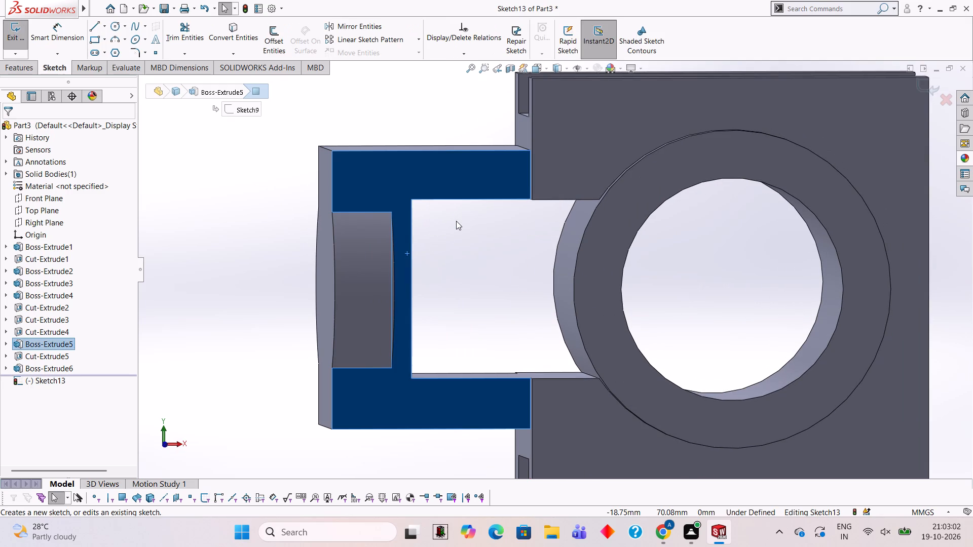
key(ctrl+8)
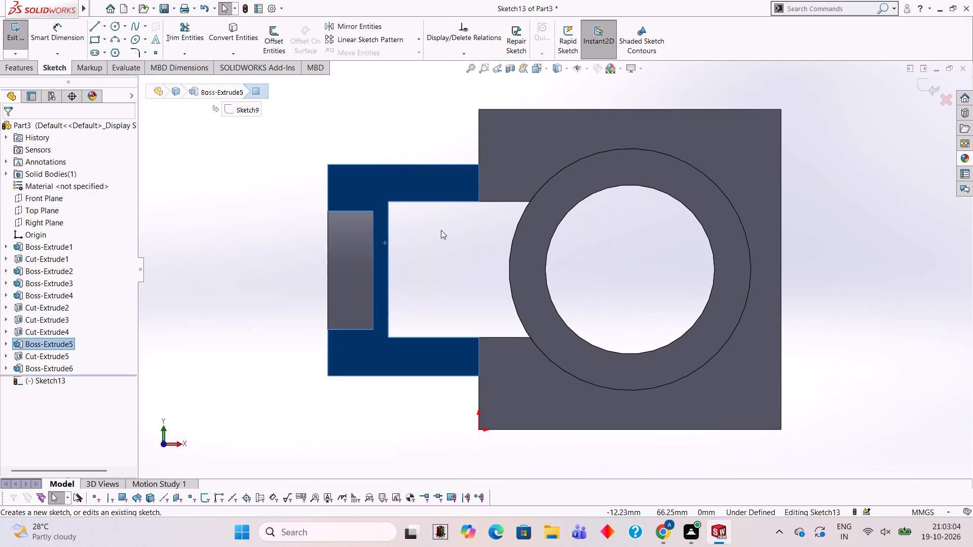
scroll(395, 221, down, 5)
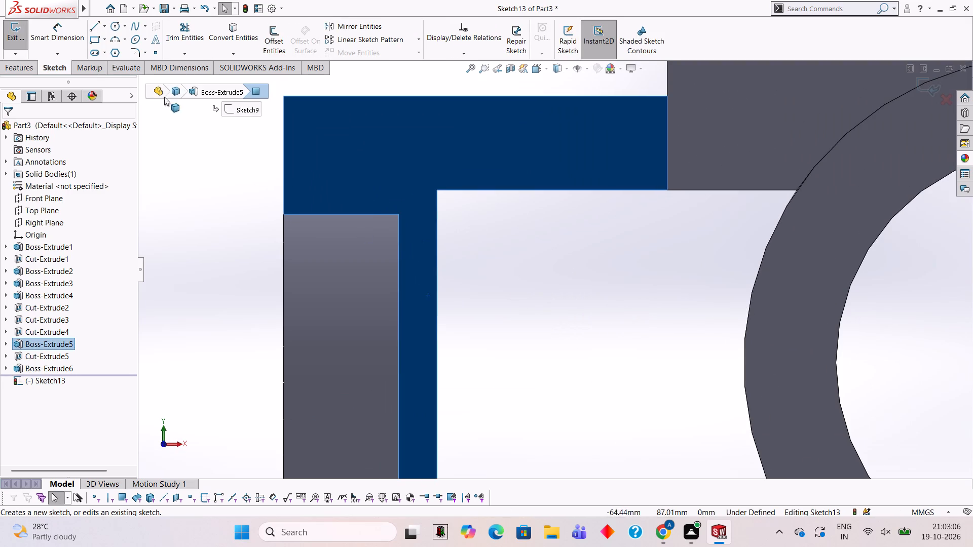
click(94, 28)
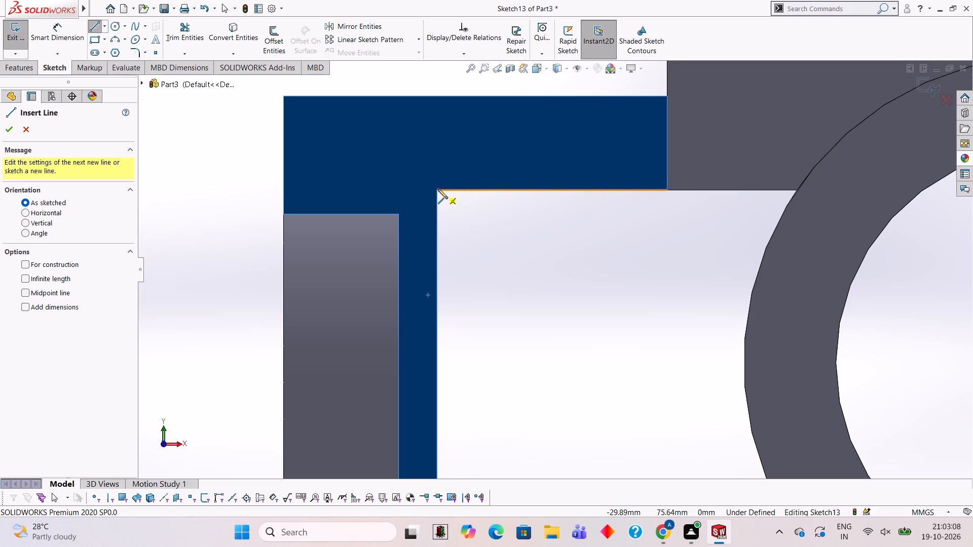
click(438, 189)
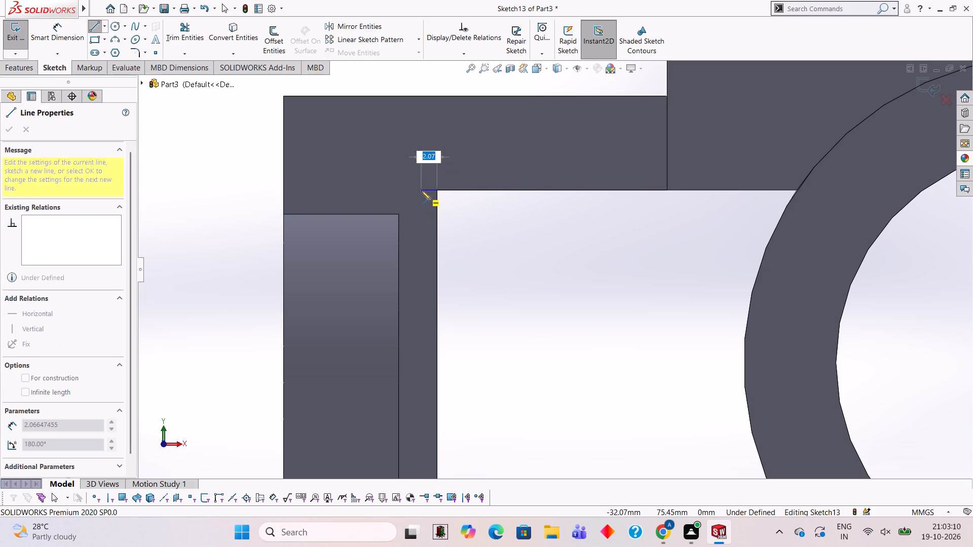
key(5)
key(Return)
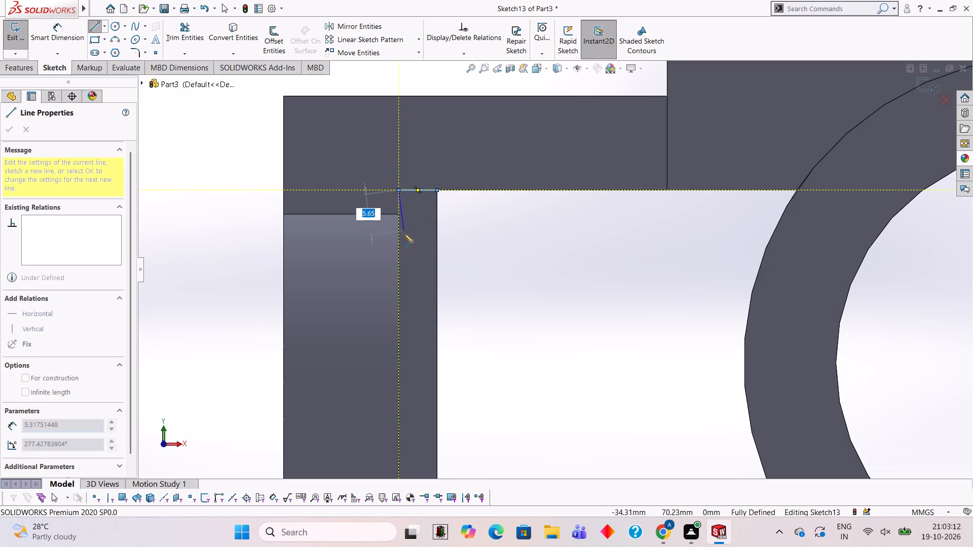
scroll(408, 316, up, 3)
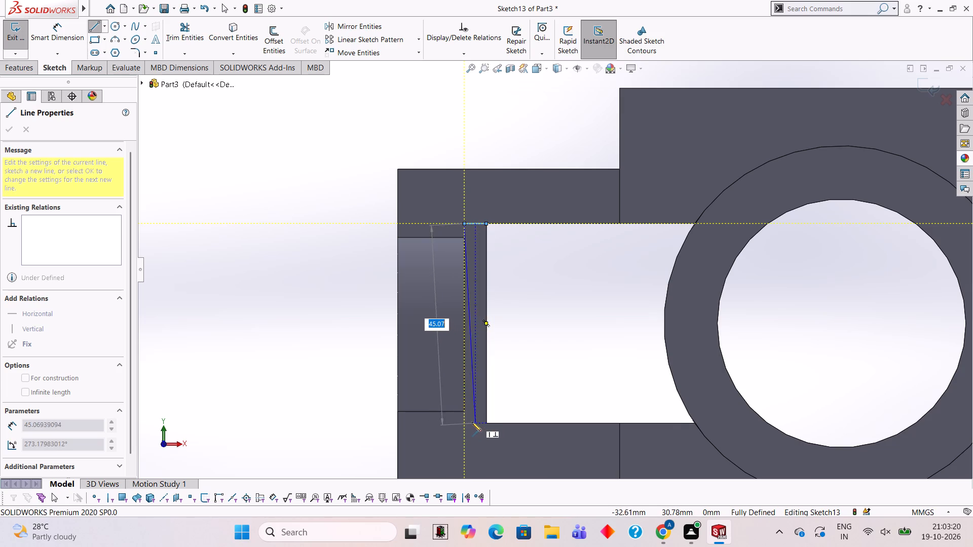
click(464, 422)
click(485, 423)
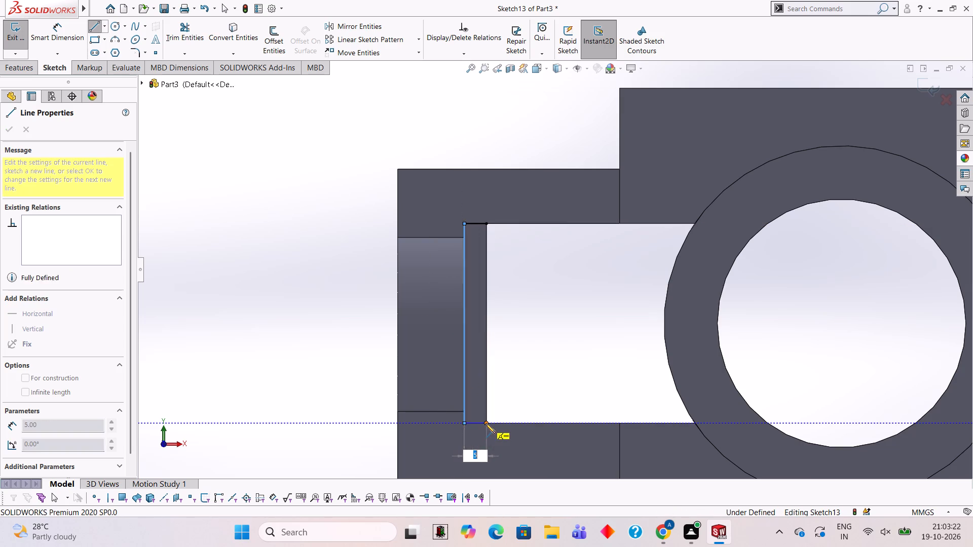
click(488, 223)
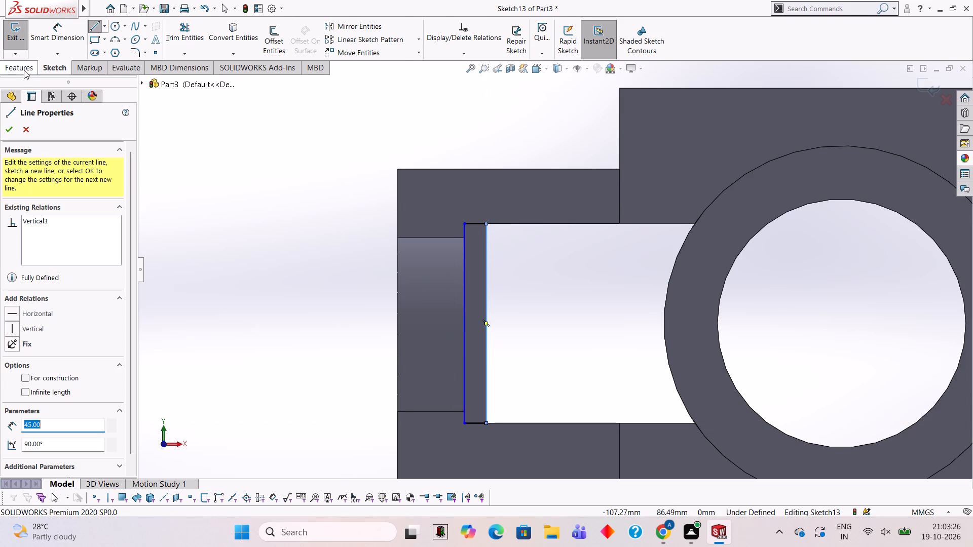
Cut the 5 x 45 mm rectangle through the side block with a 50 mm blind extruded cut.
click(24, 70)
click(166, 23)
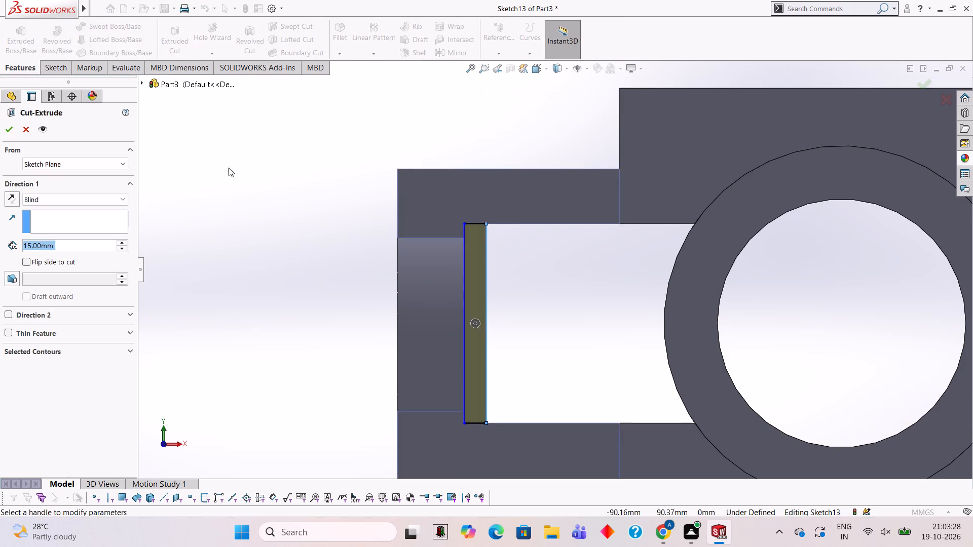
scroll(239, 178, up, 1)
middle_drag(247, 182, 327, 210)
click(78, 244)
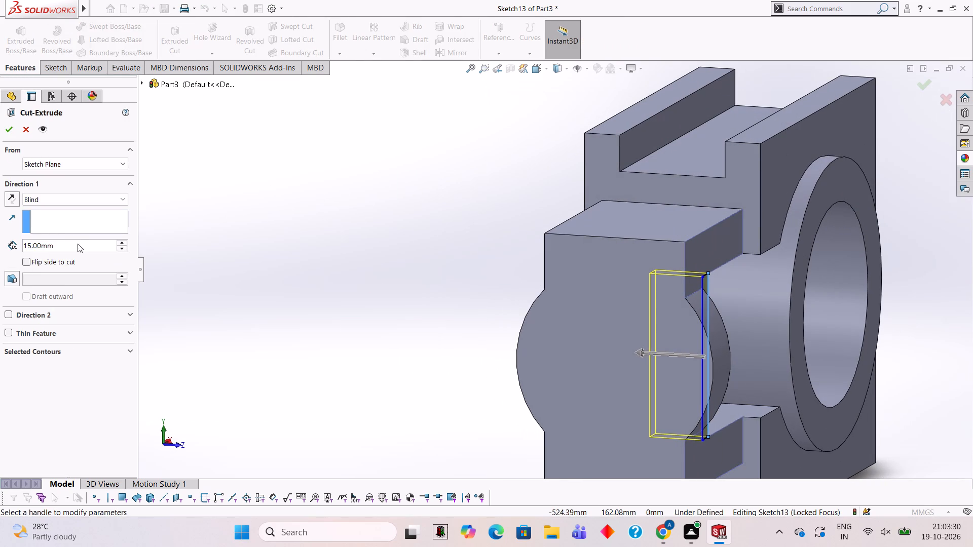
key(BackSpace)
key(BackSpace)
key(BackSpace)
key(BackSpace)
key(BackSpace)
key(BackSpace)
key(BackSpace)
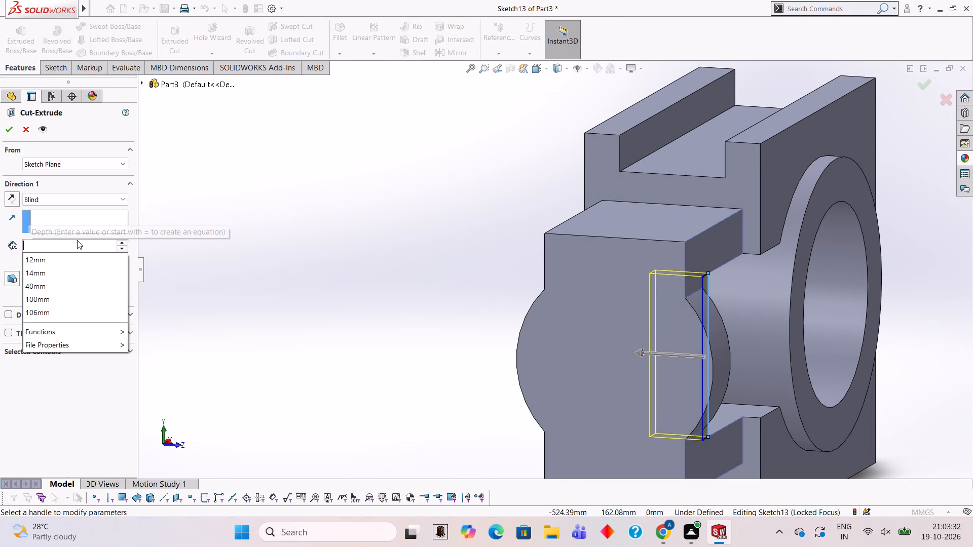
text(50)
key(Return)
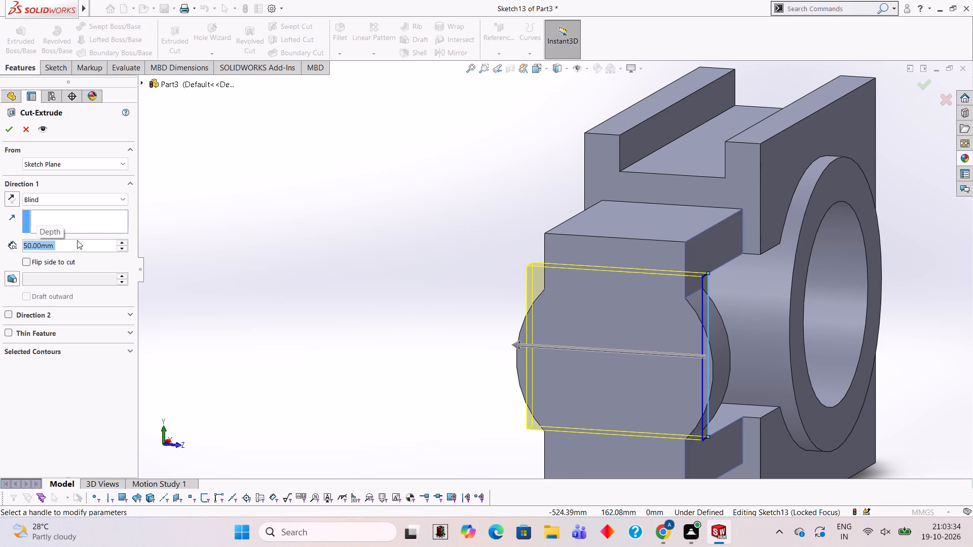
click(10, 128)
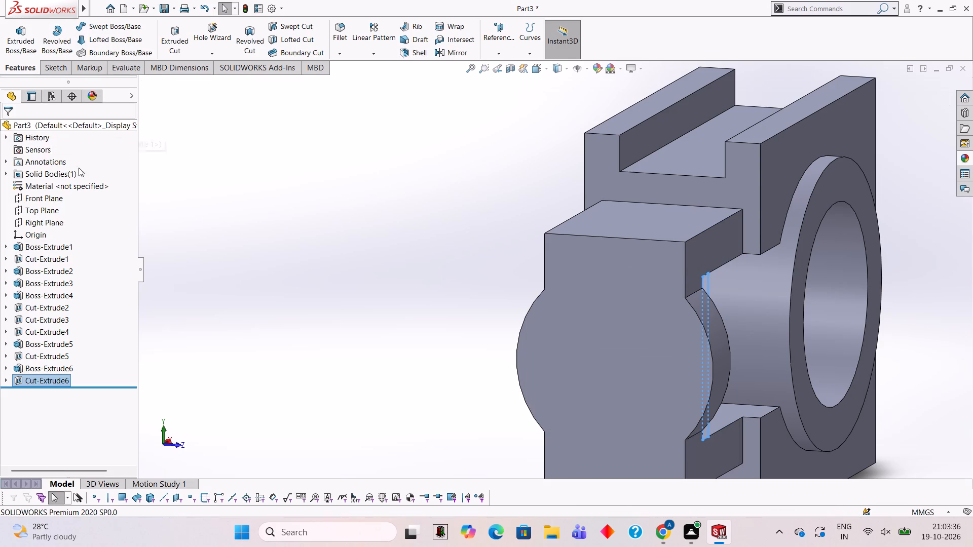
click(469, 215)
Start a sketch on the side block's outer end face and draw a 56 mm diameter circle concentric with the disc.
scroll(504, 241, up, 3)
middle_drag(504, 240, 456, 222)
scroll(456, 222, down, 1)
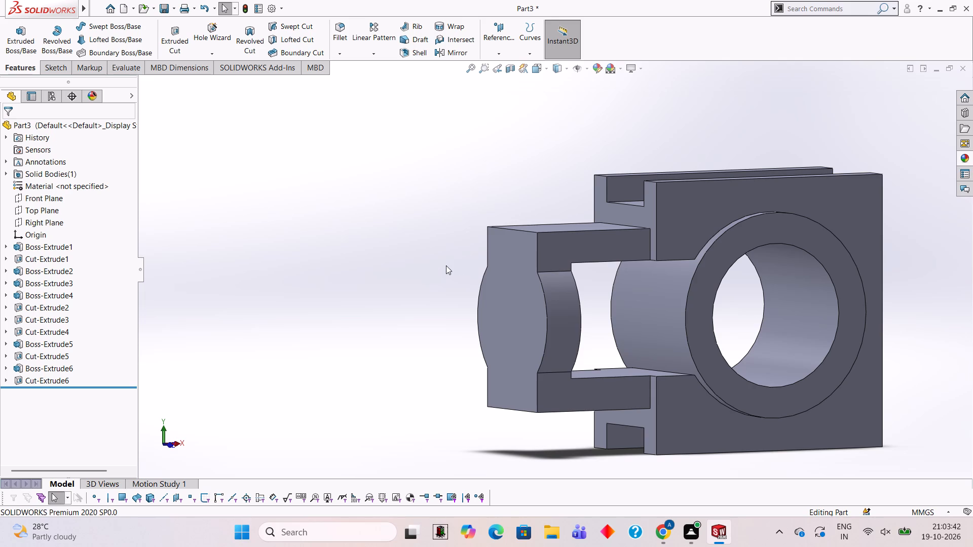
middle_drag(446, 265, 457, 270)
scroll(480, 273, up, 3)
scroll(629, 267, down, 3)
scroll(534, 273, up, 2)
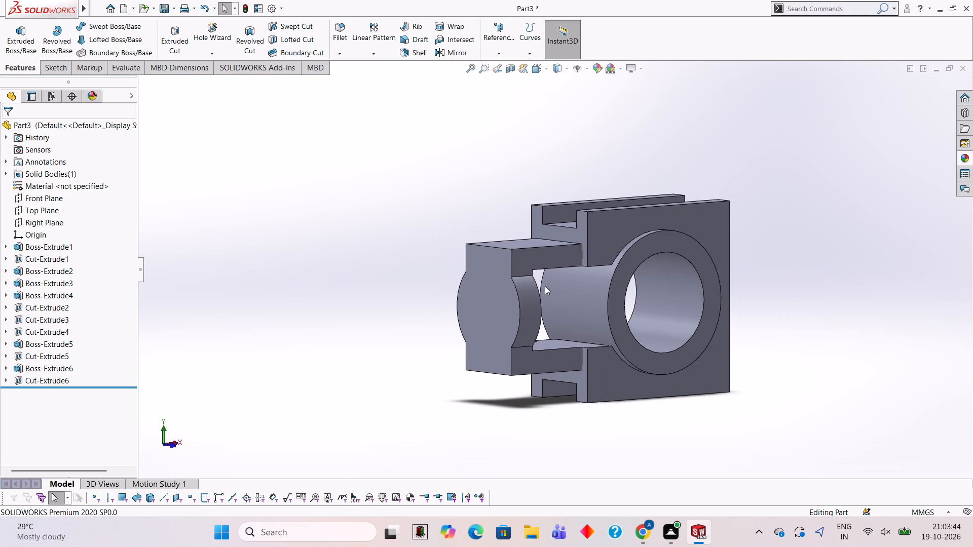
middle_drag(554, 262, 570, 270)
click(518, 306)
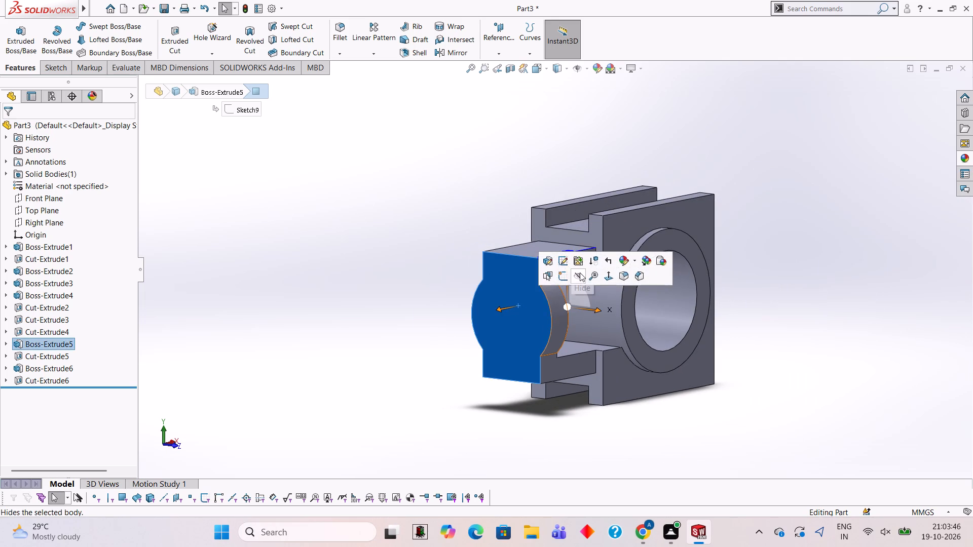
click(566, 272)
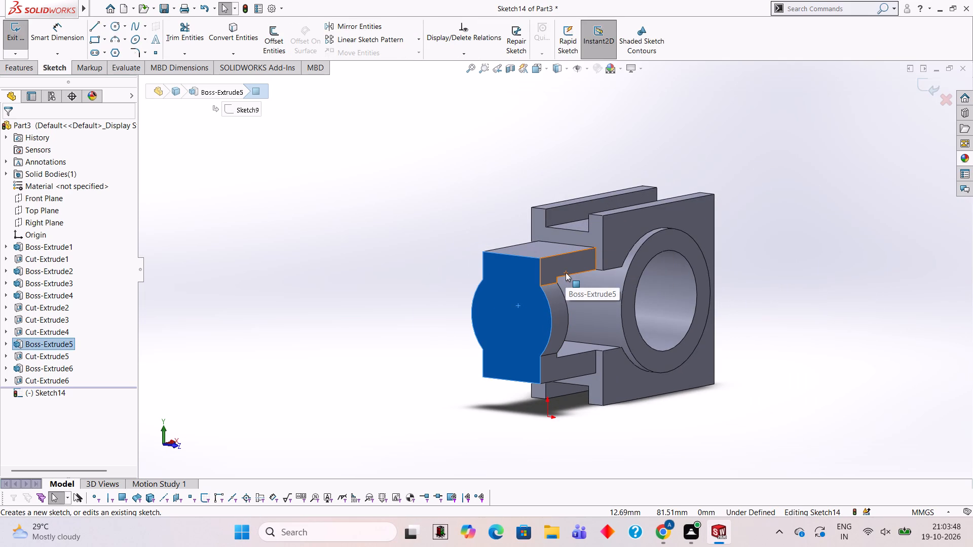
key(ctrl+8)
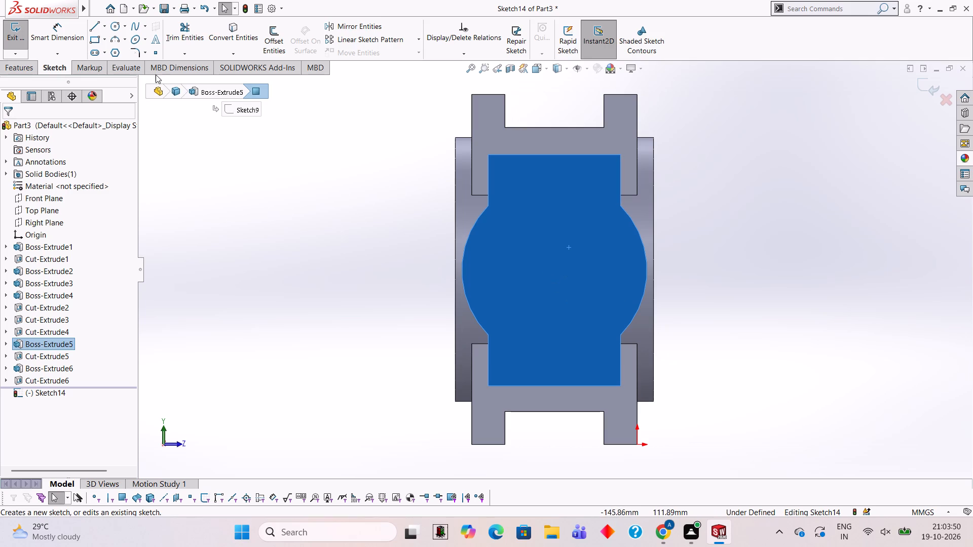
click(117, 28)
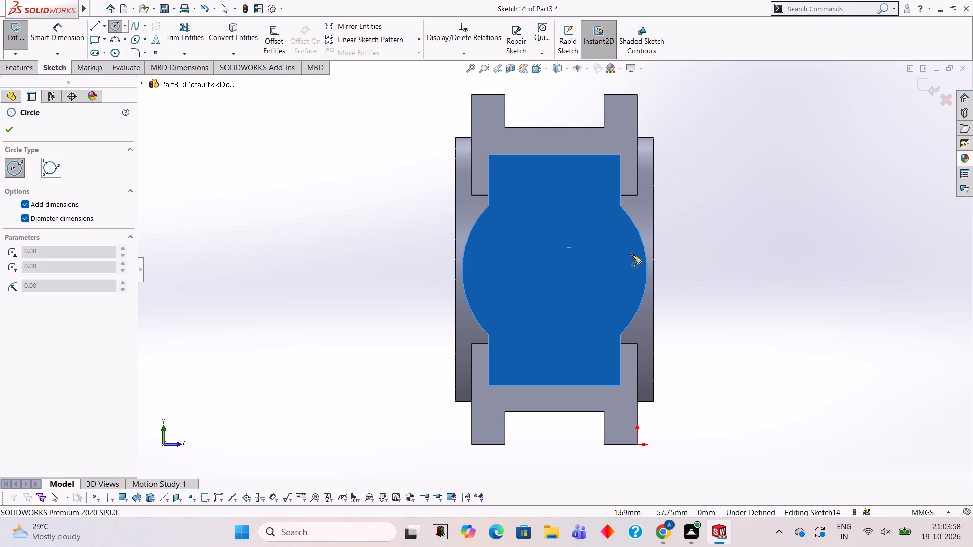
click(555, 271)
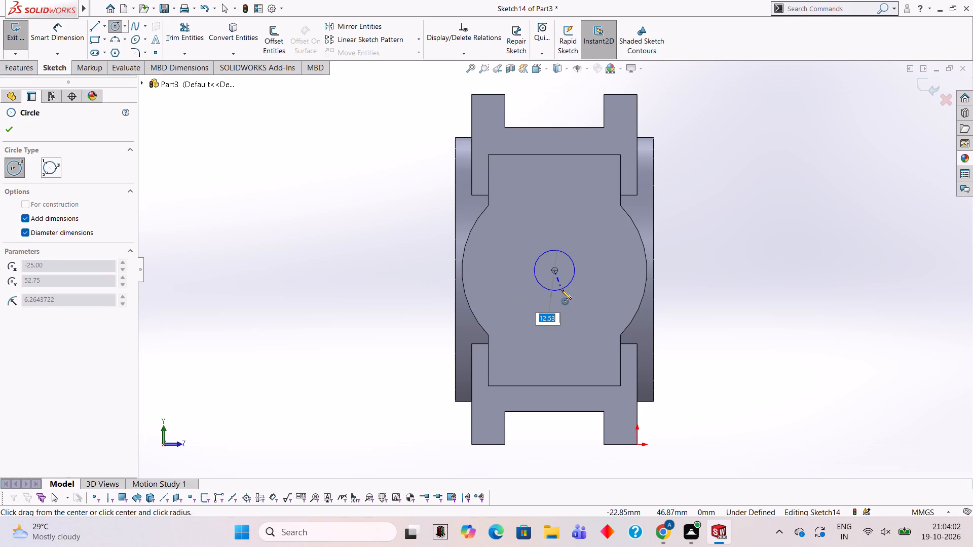
text(56)
key(Return)
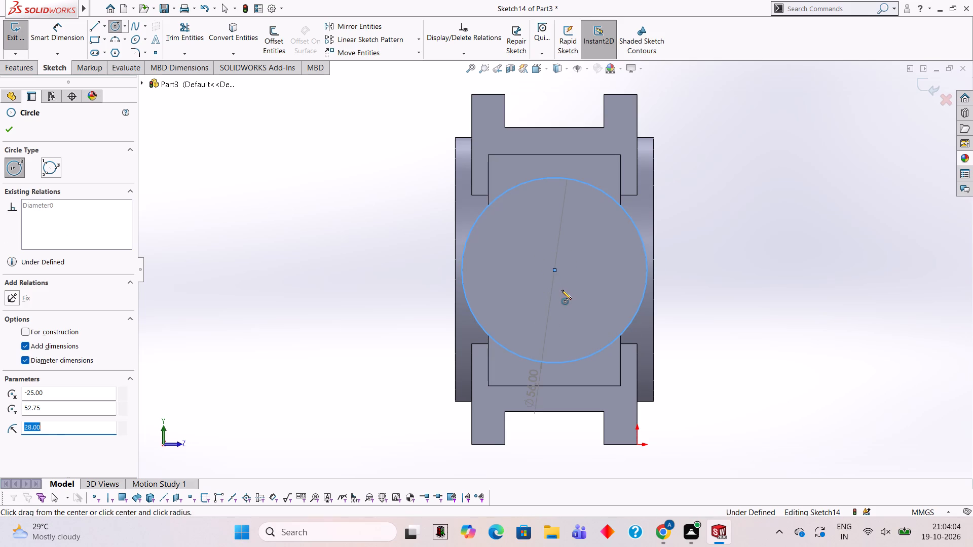
Extrude the 56 mm circle outward from the side block's end face as a blind boss 5 mm deep.
click(25, 64)
click(16, 43)
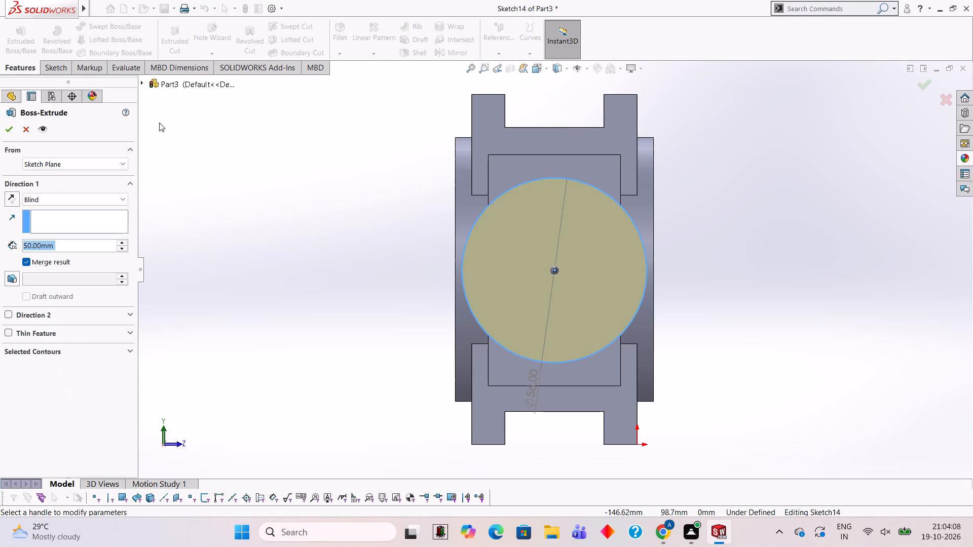
key(5)
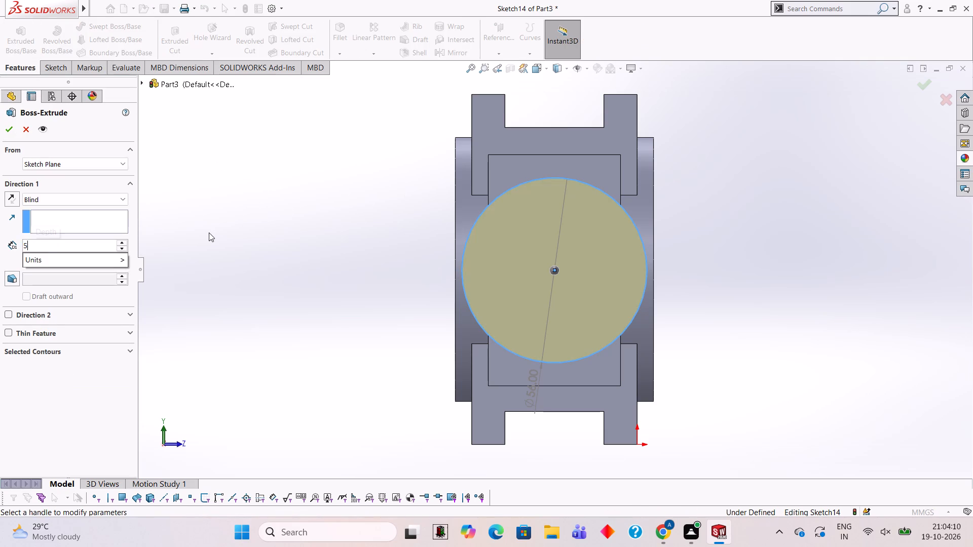
key(Return)
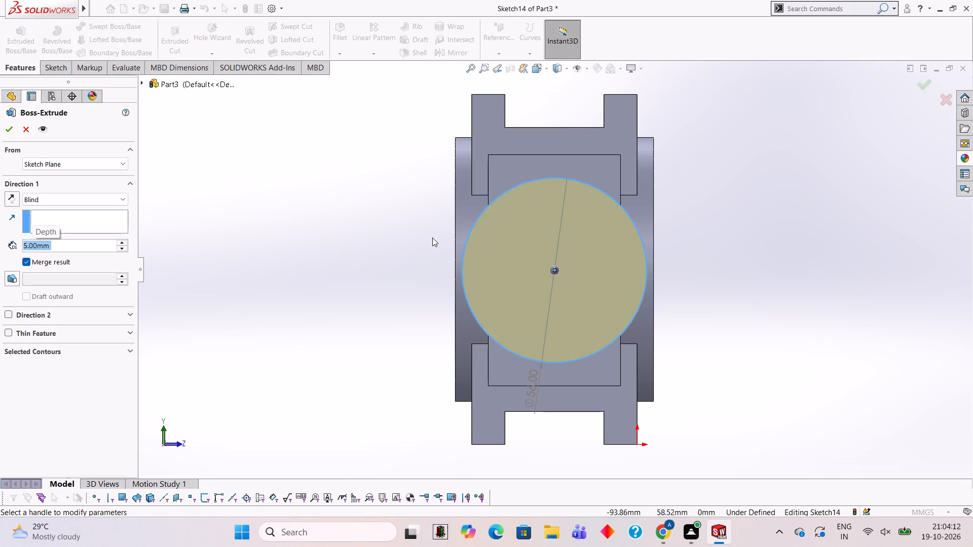
middle_drag(733, 204, 673, 208)
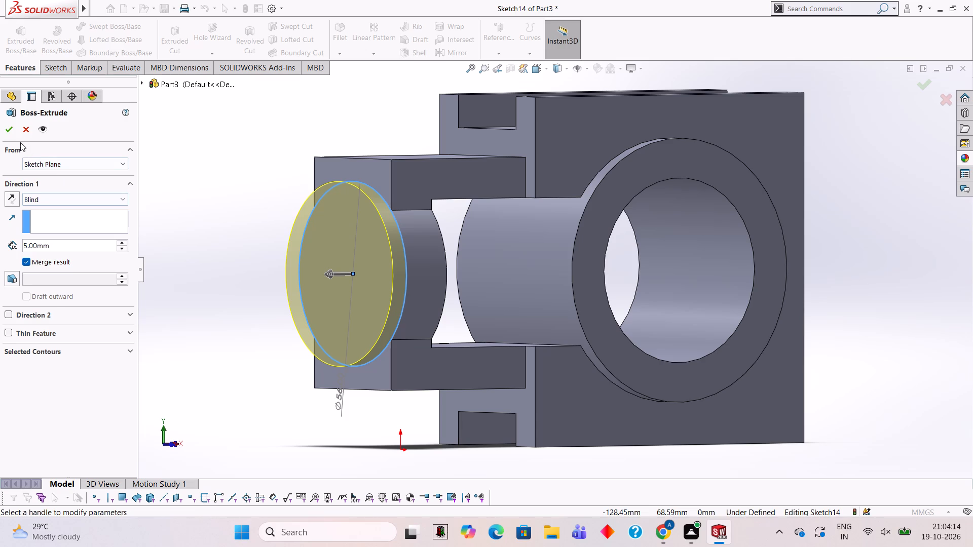
click(9, 132)
click(172, 193)
Examine the whole part from an angled view, covering the end disc, side block and bored boss.
scroll(416, 169, up, 1)
middle_drag(417, 167, 409, 234)
scroll(452, 257, up, 4)
scroll(491, 275, up, 1)
middle_drag(491, 274, 515, 226)
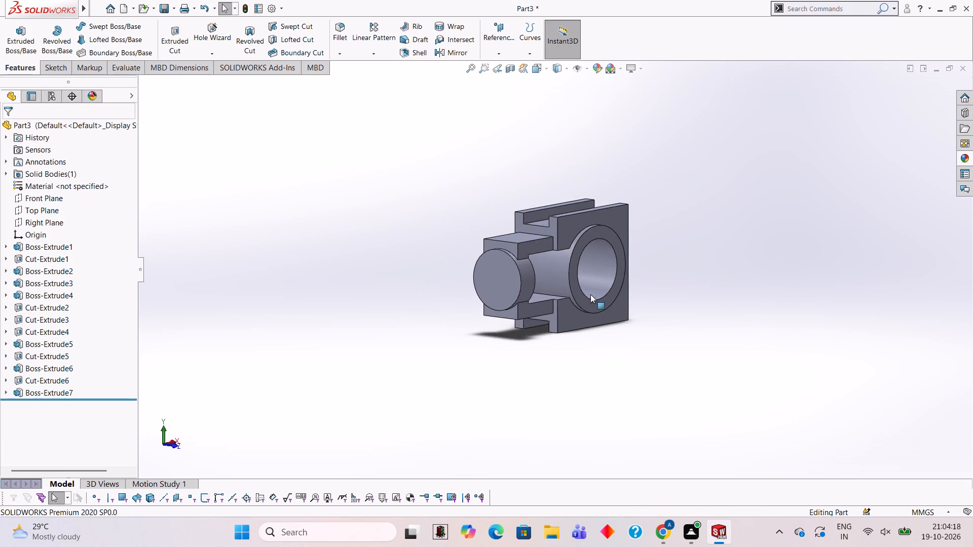
scroll(595, 296, down, 3)
scroll(551, 202, up, 2)
scroll(551, 202, down, 2)
scroll(540, 348, up, 1)
scroll(540, 348, down, 1)
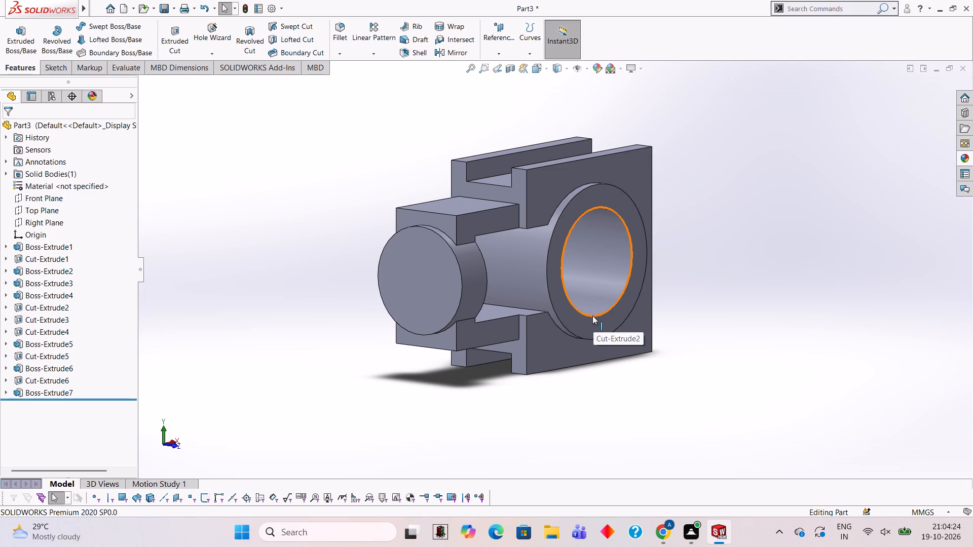
scroll(552, 294, down, 2)
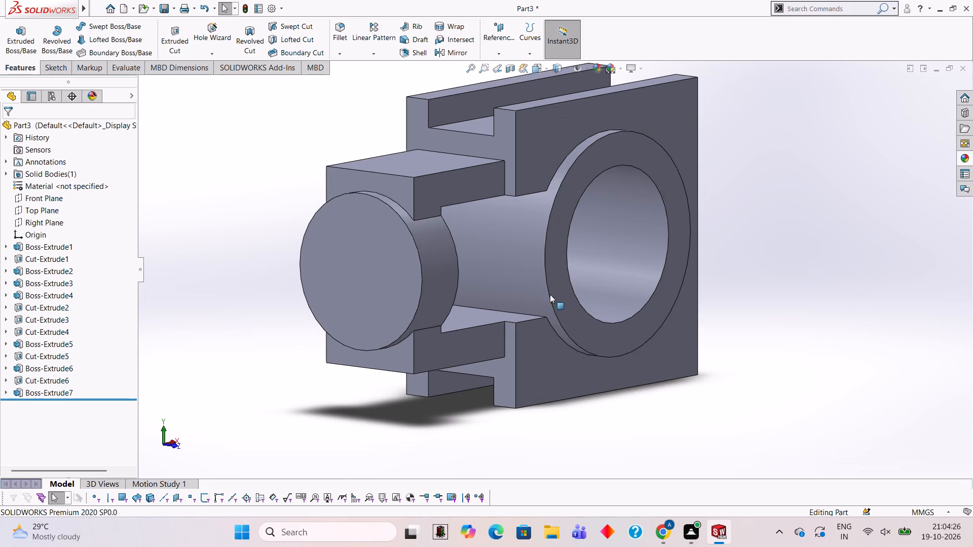
scroll(480, 285, up, 3)
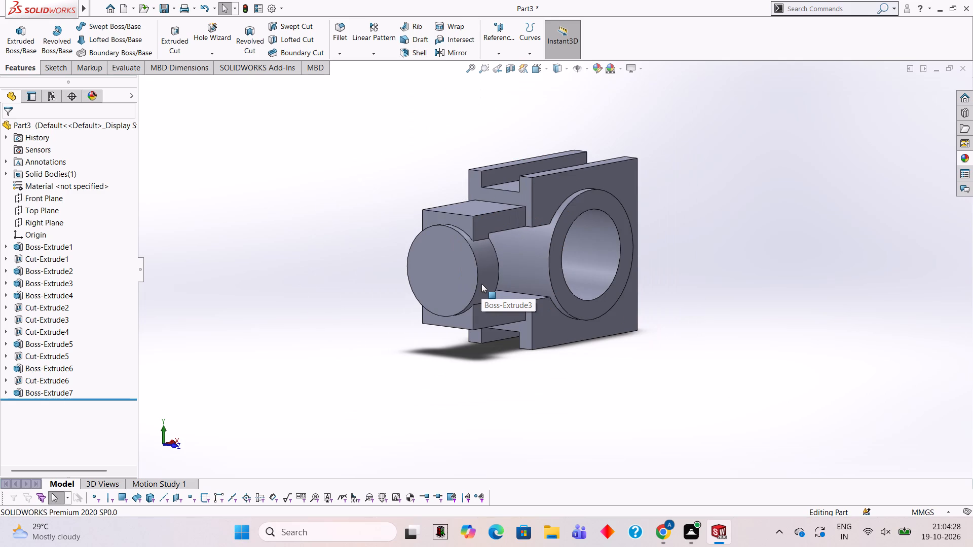
Start a sketch on the disc's outer end face and draw a 28 mm diameter circle concentric with the disc.
click(453, 284)
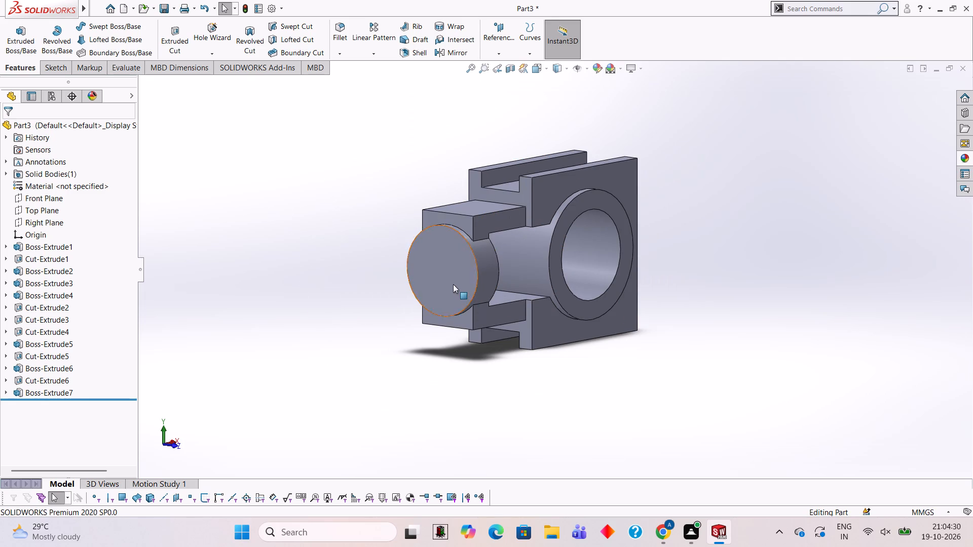
click(499, 254)
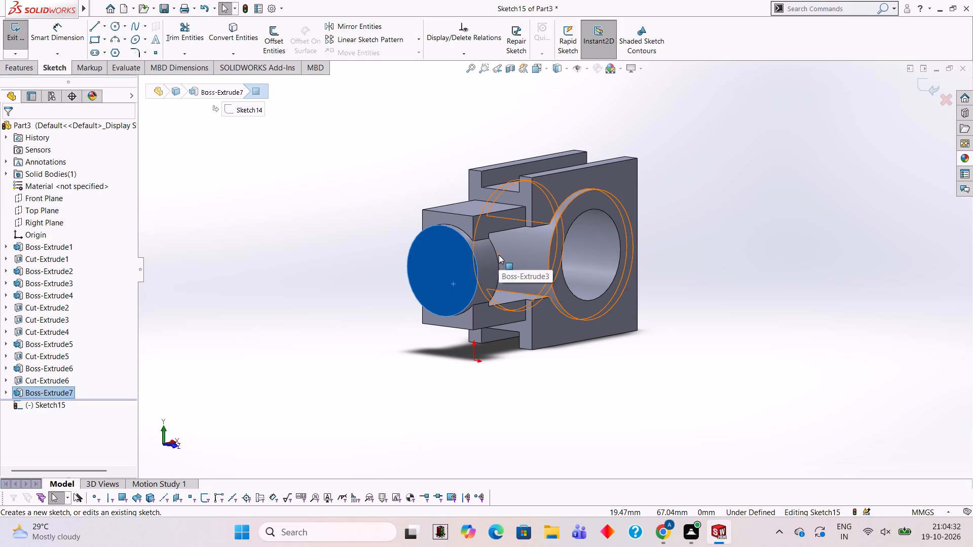
key(ctrl+8)
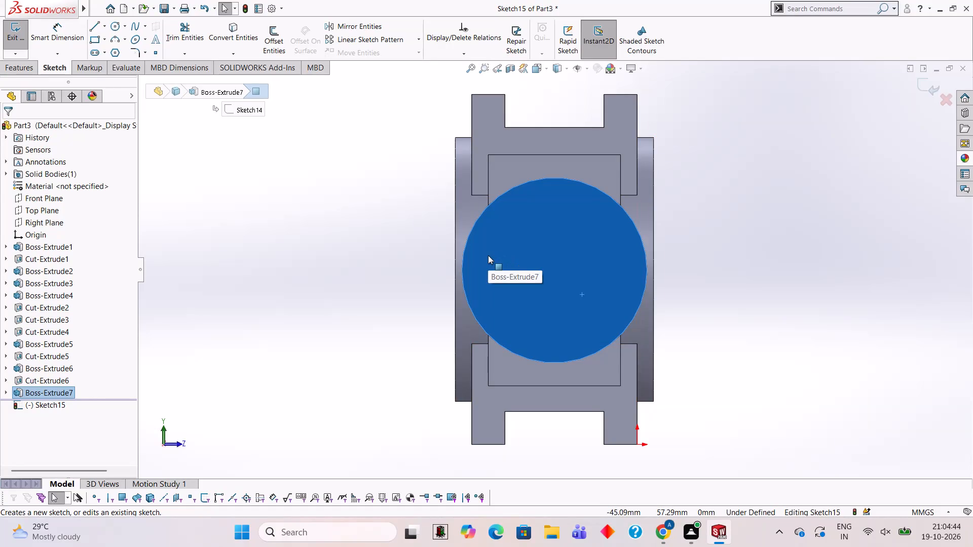
click(114, 30)
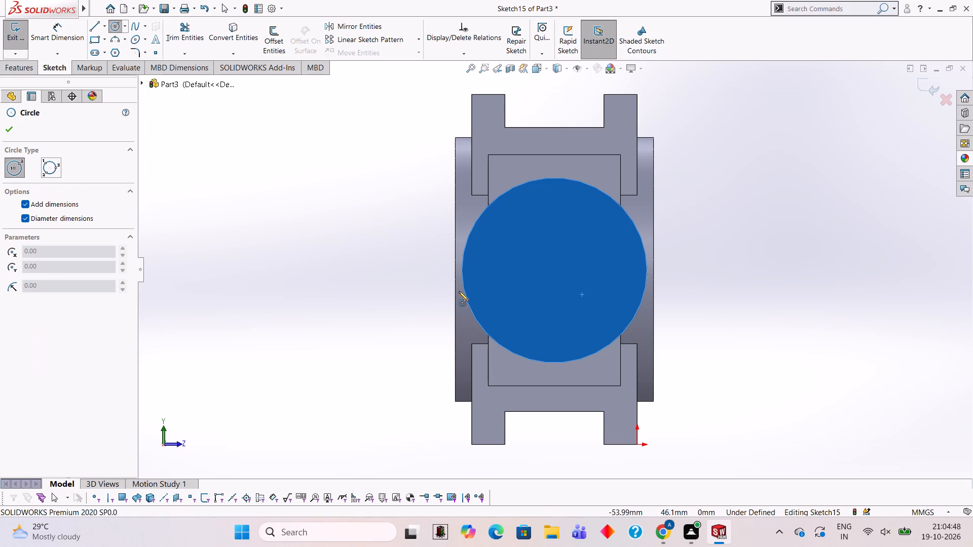
click(553, 269)
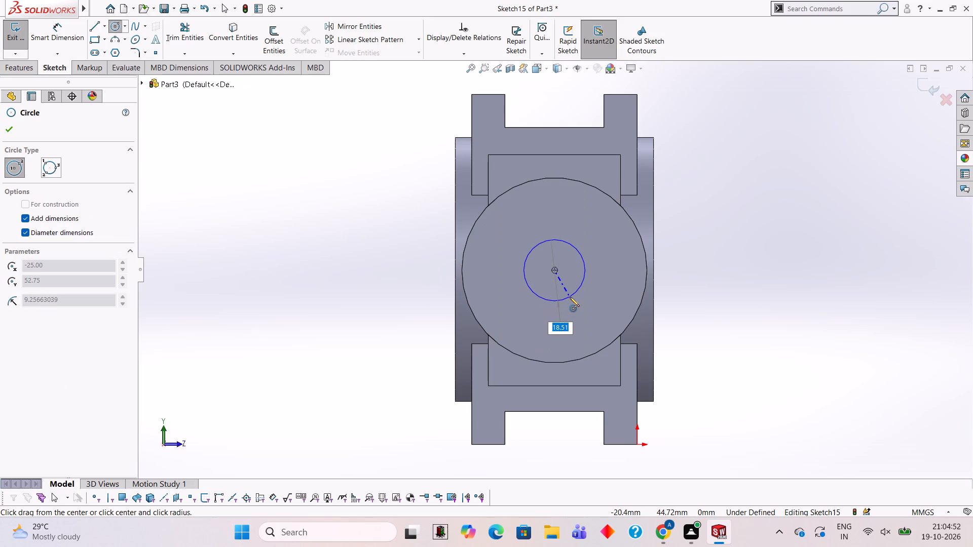
key(3)
key(BackSpace)
text(28)
key(Return)
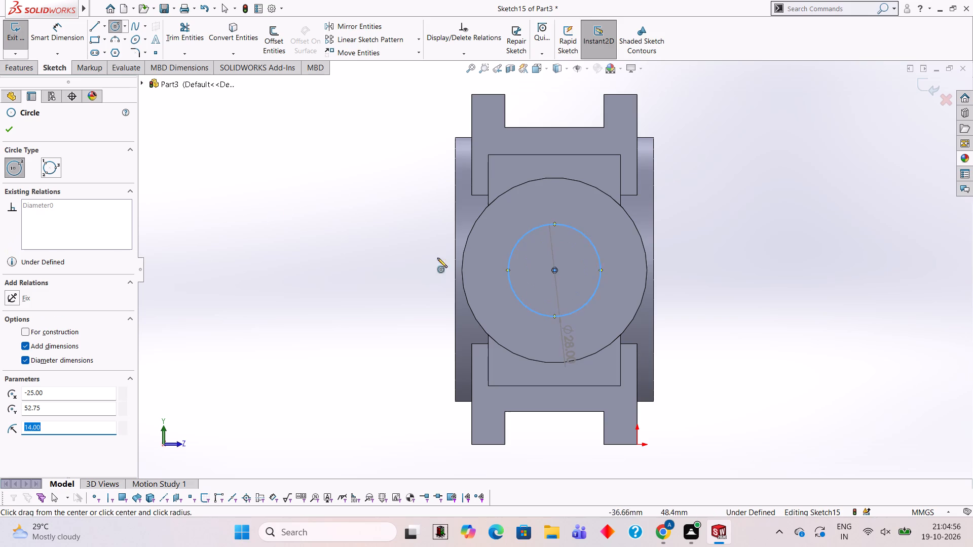
Draw a 10 mm horizontal line from the 28 mm circle's top point, running in the negative Z direction.
click(89, 28)
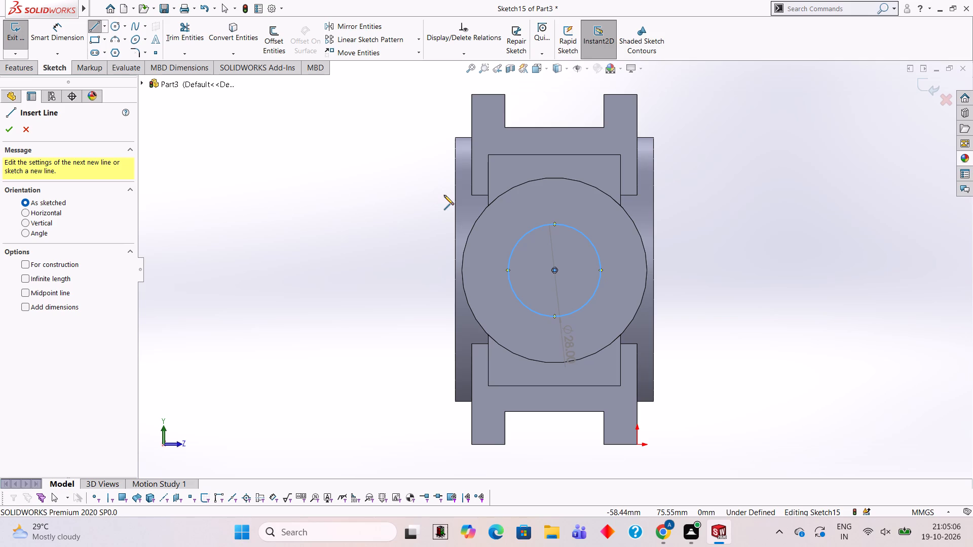
scroll(554, 221, down, 5)
scroll(602, 285, up, 3)
scroll(602, 285, down, 3)
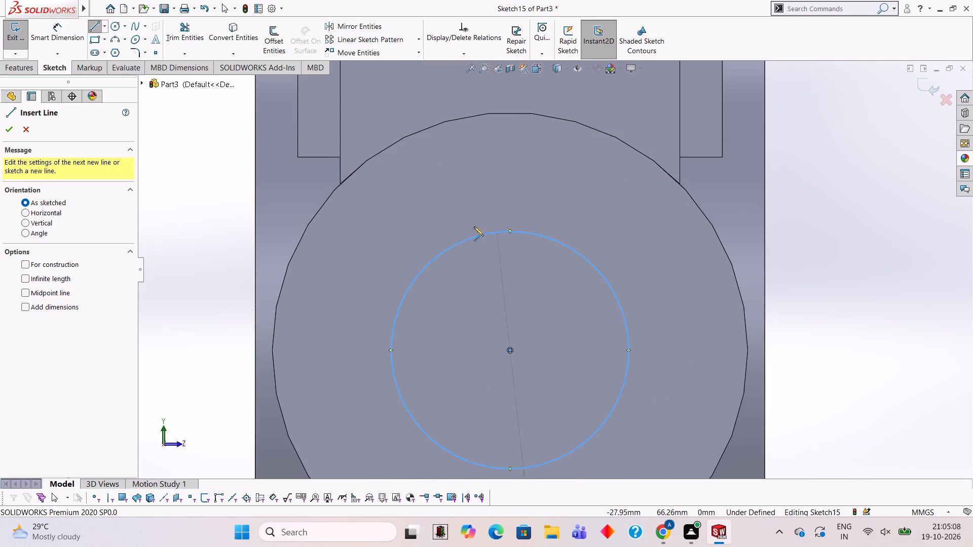
scroll(700, 304, down, 3)
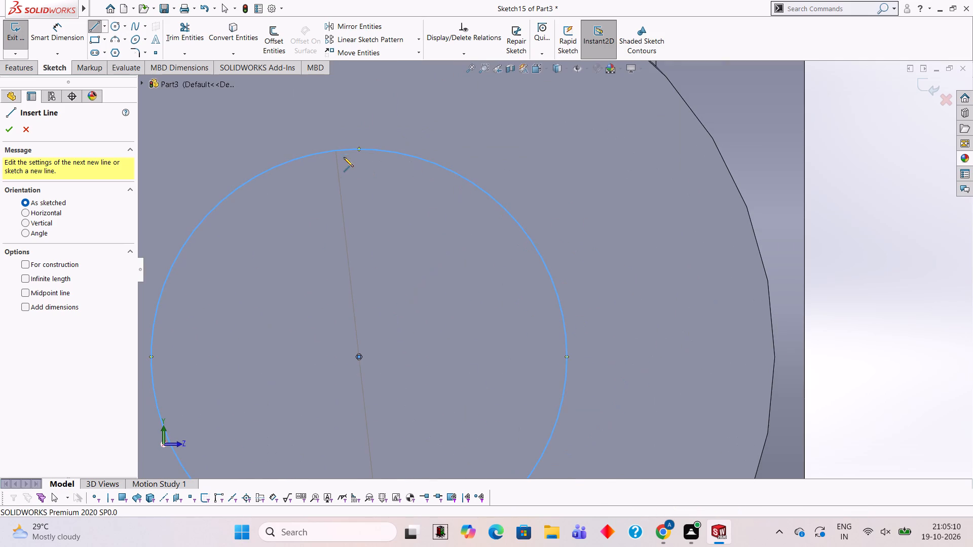
scroll(342, 154, up, 2)
scroll(342, 153, down, 2)
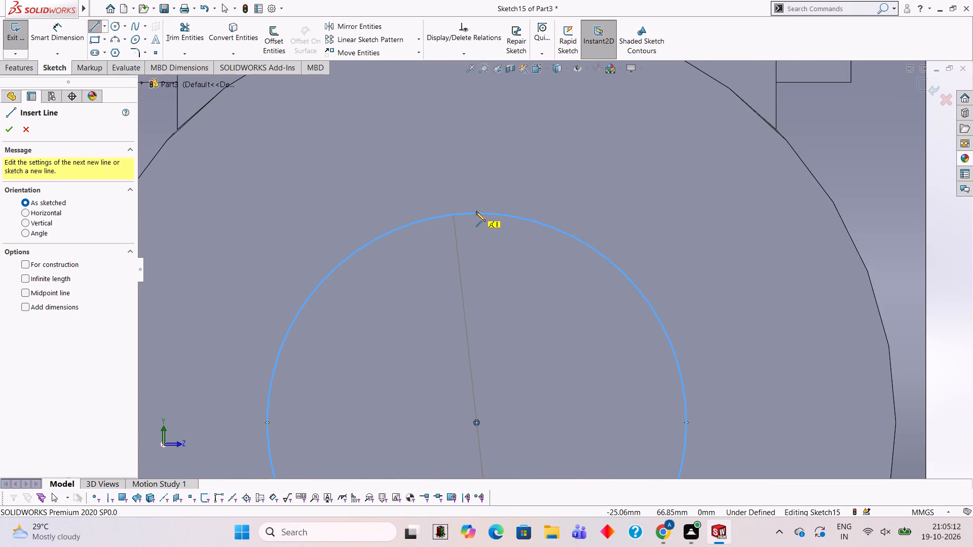
scroll(476, 212, down, 6)
click(517, 245)
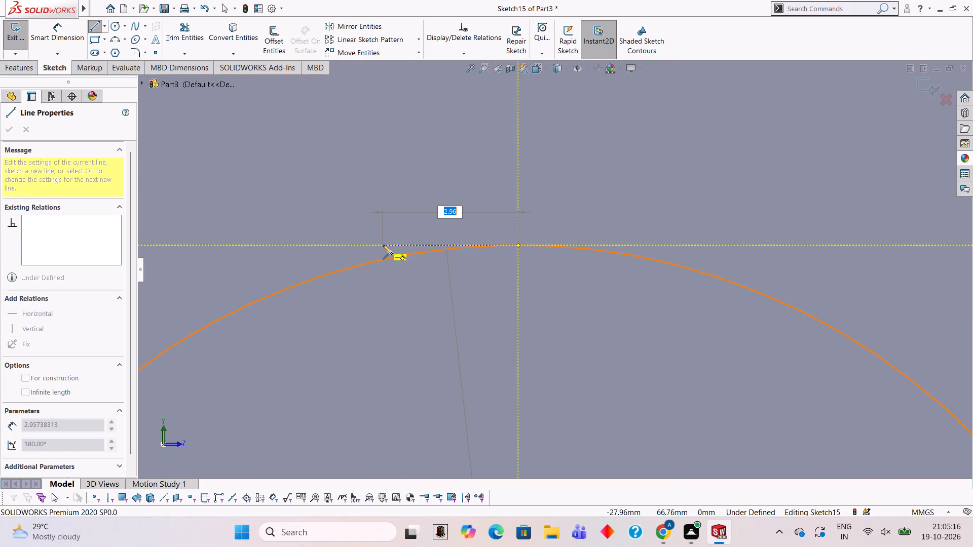
text(10)
key(Return)
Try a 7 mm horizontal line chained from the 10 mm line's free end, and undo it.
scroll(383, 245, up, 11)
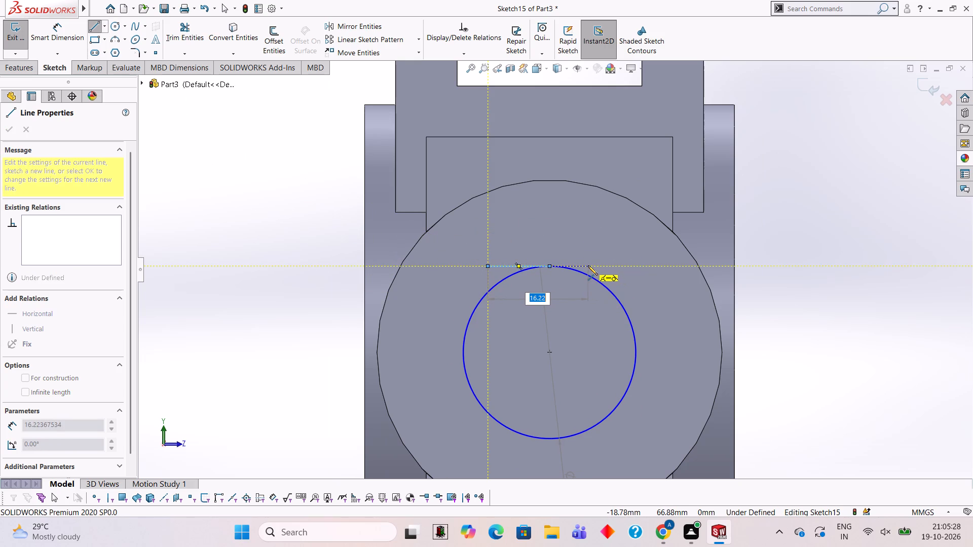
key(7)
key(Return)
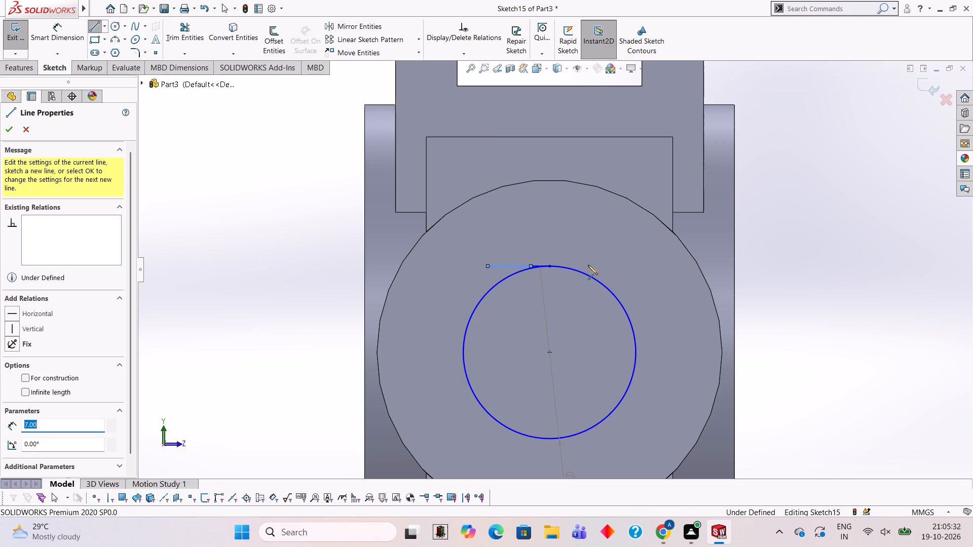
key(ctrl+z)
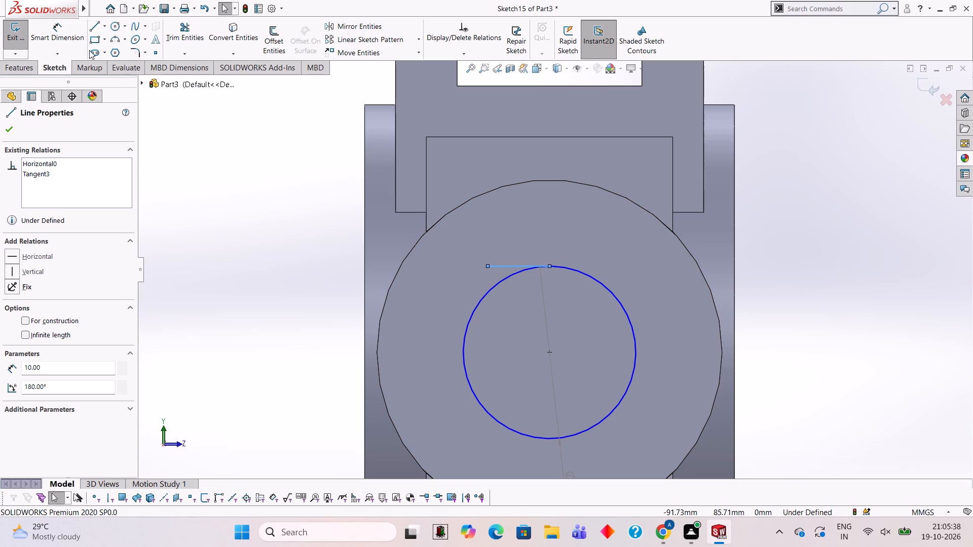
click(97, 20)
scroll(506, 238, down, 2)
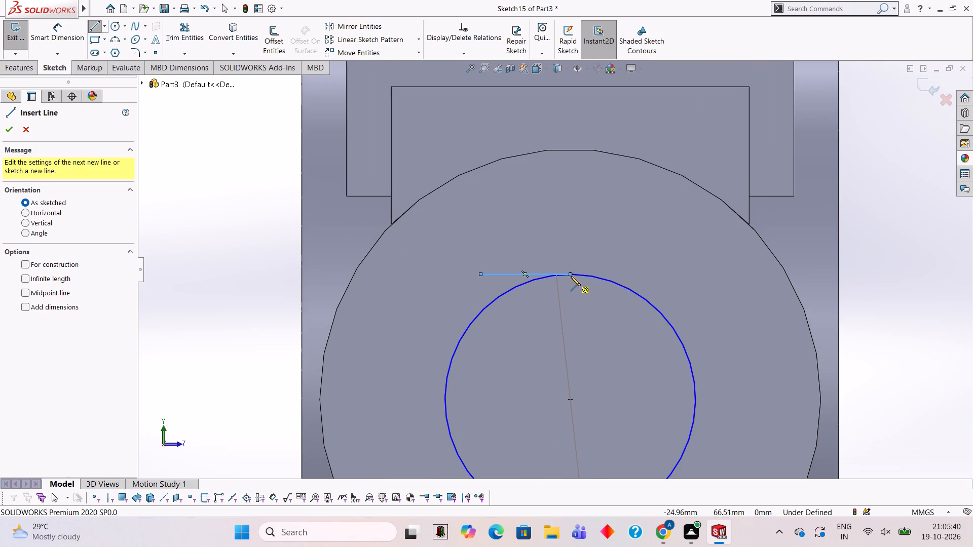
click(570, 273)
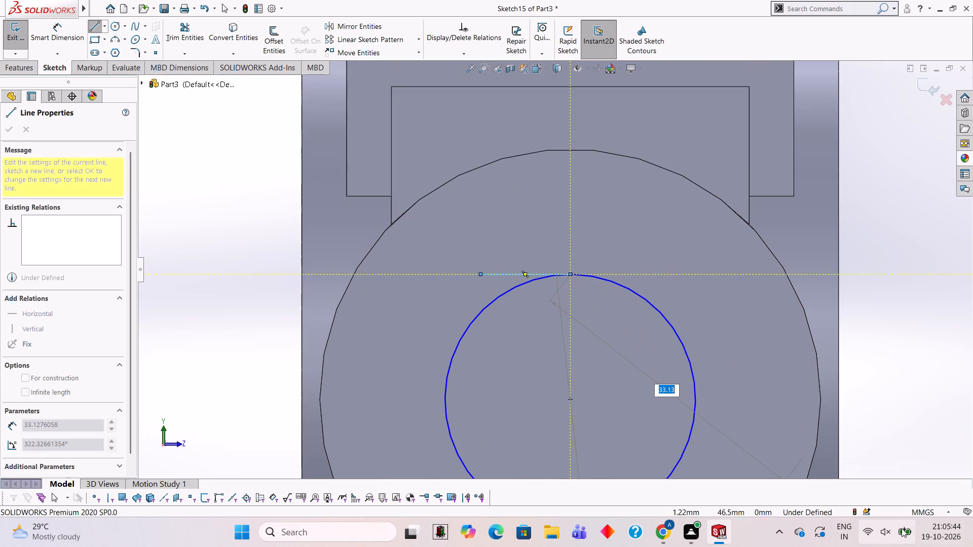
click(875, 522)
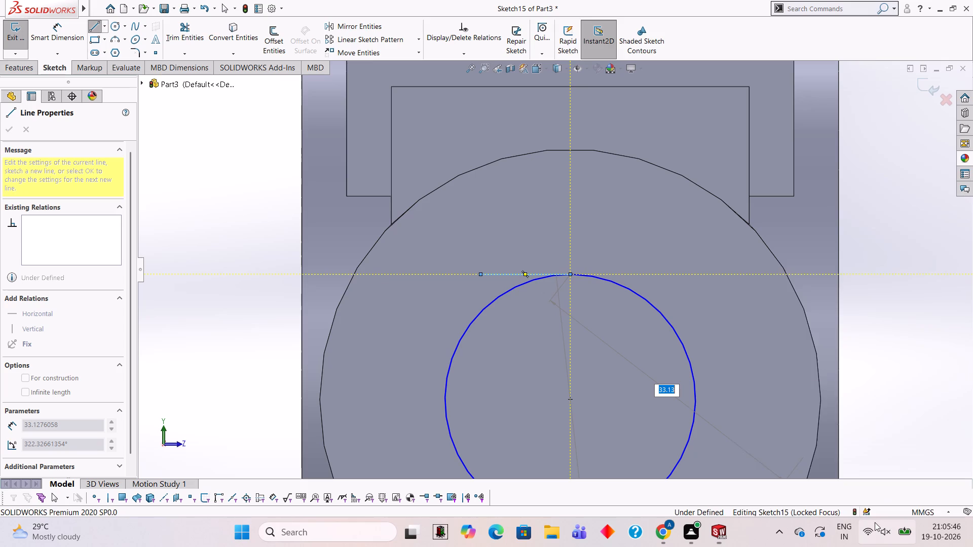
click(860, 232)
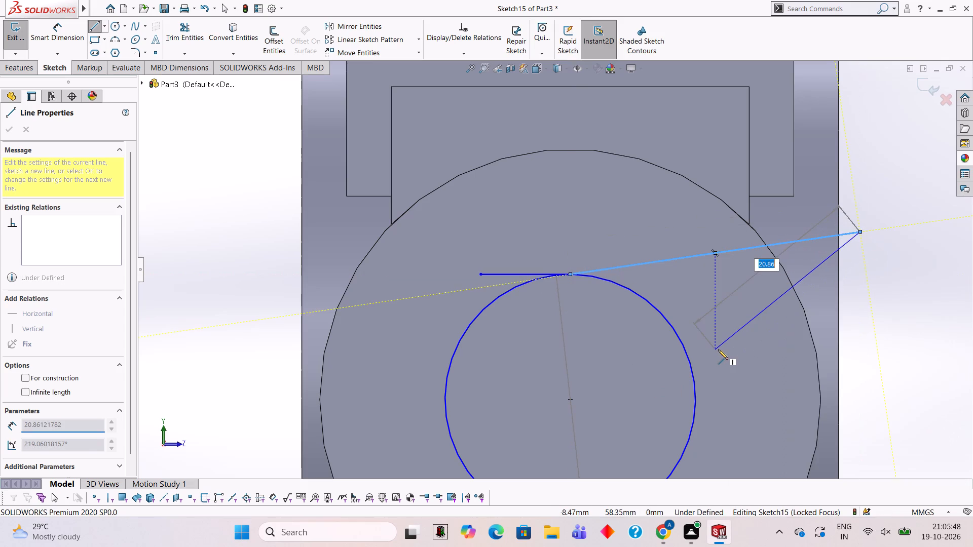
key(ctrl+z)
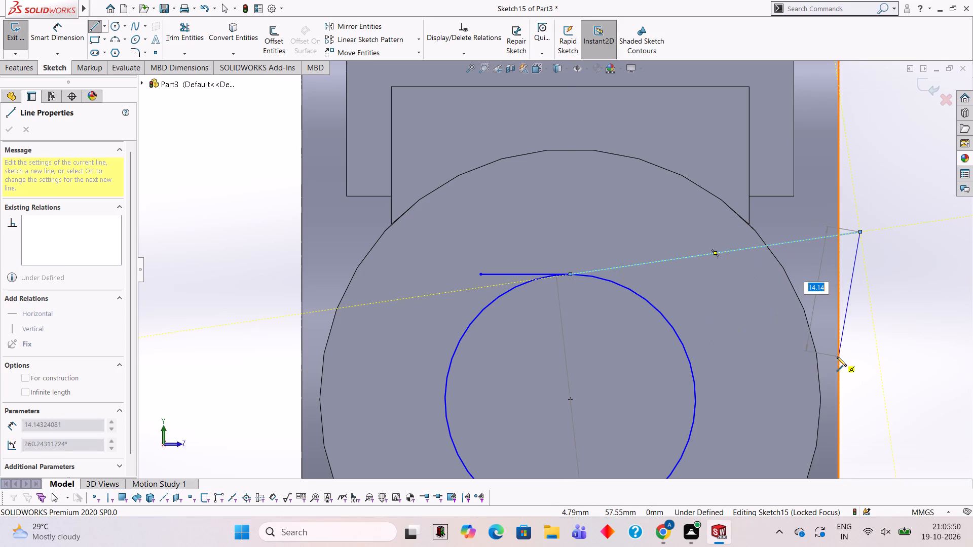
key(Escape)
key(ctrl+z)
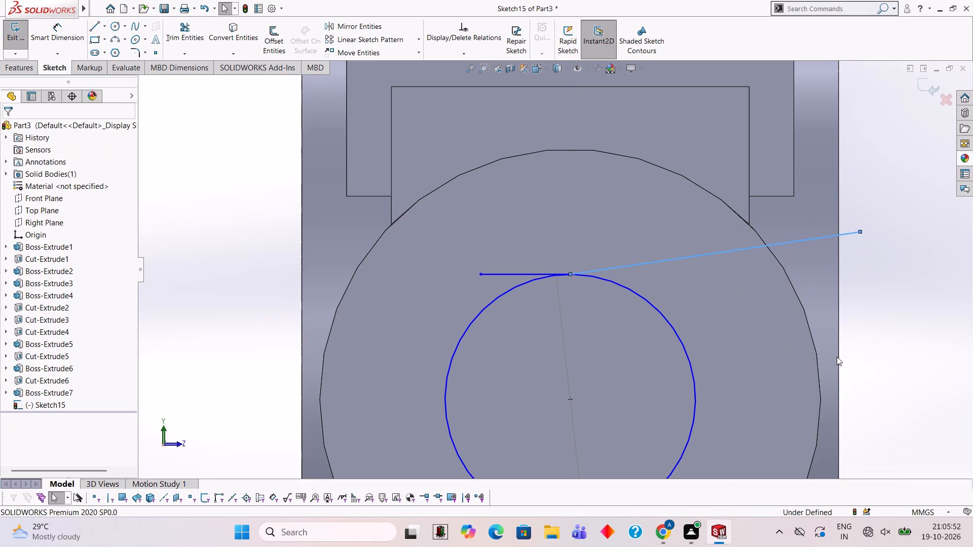
Draw a 7 mm horizontal line from the circle's top point opposite the 10 mm line, and a vertical line about 9.7 mm down from its end.
click(95, 26)
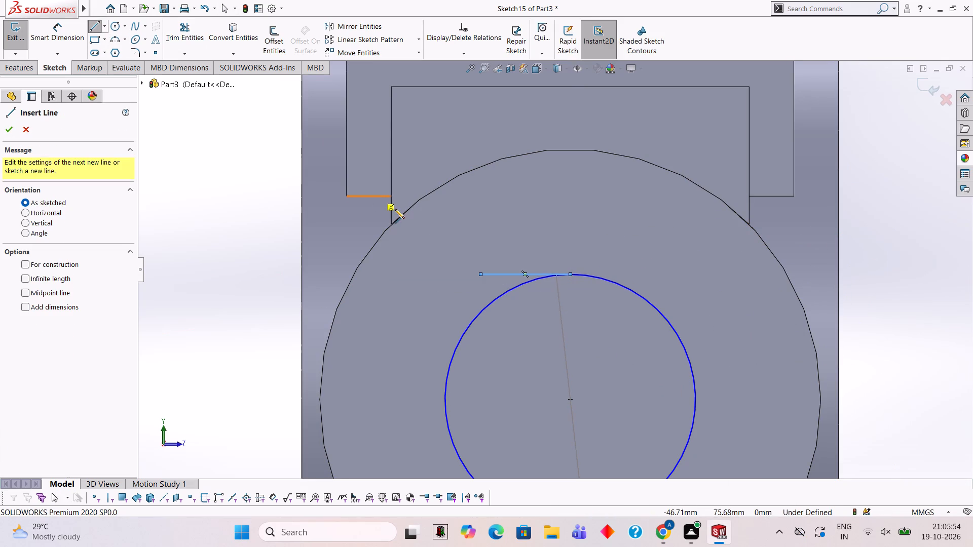
click(570, 273)
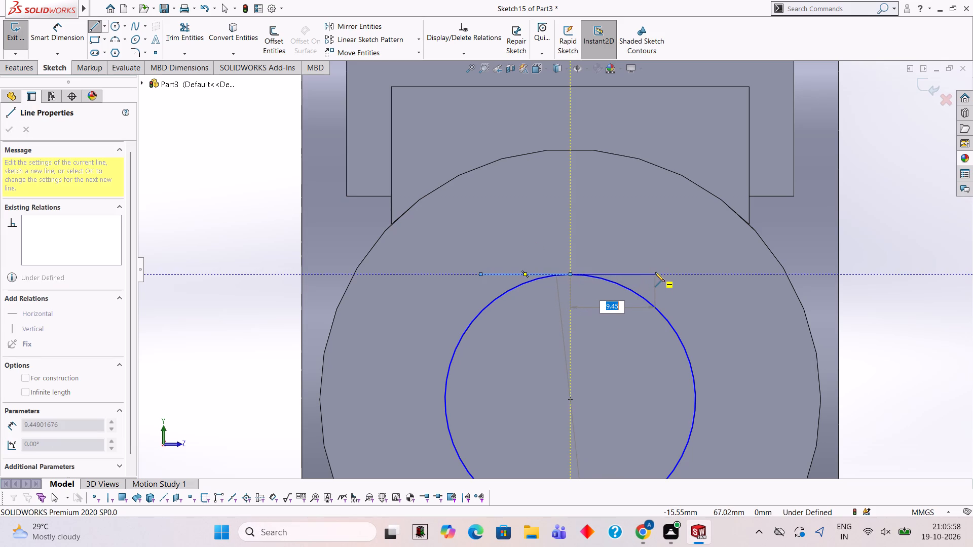
key(7)
key(Return)
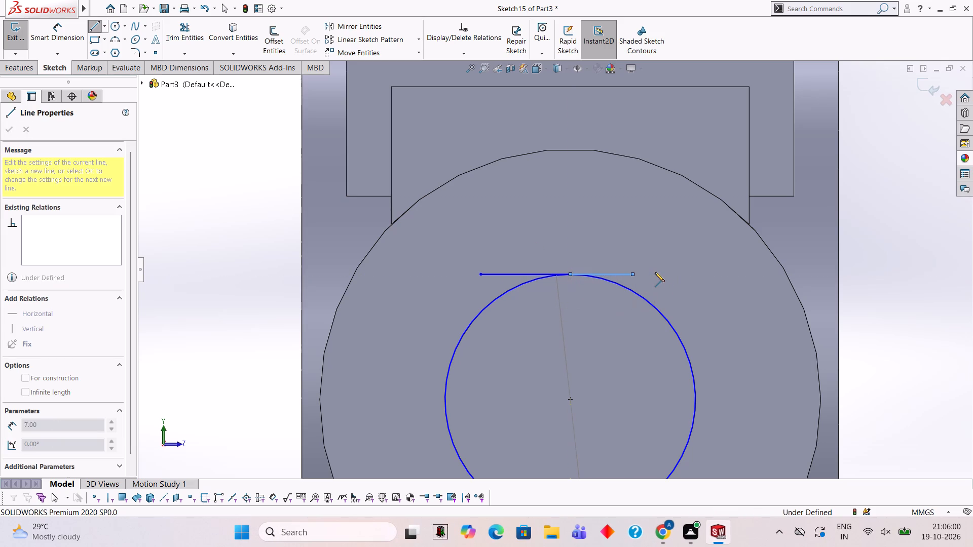
click(631, 361)
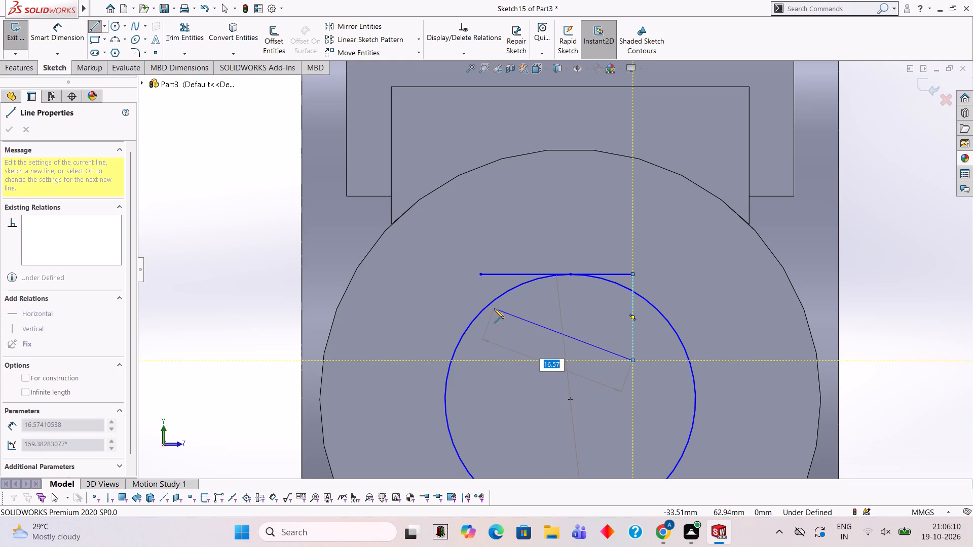
key(Escape)
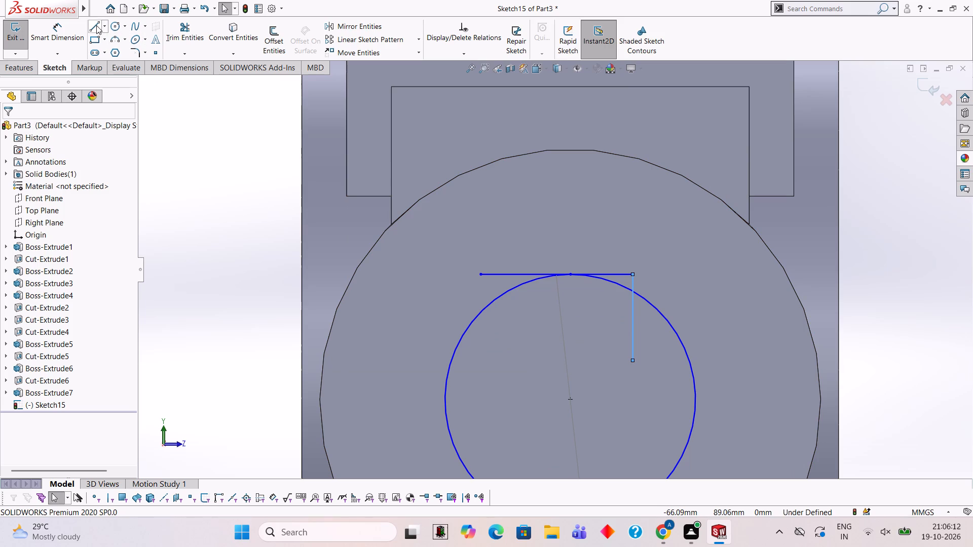
Trim away the 10 mm horizontal line running in the negative Z direction from the circle's top point.
click(96, 25)
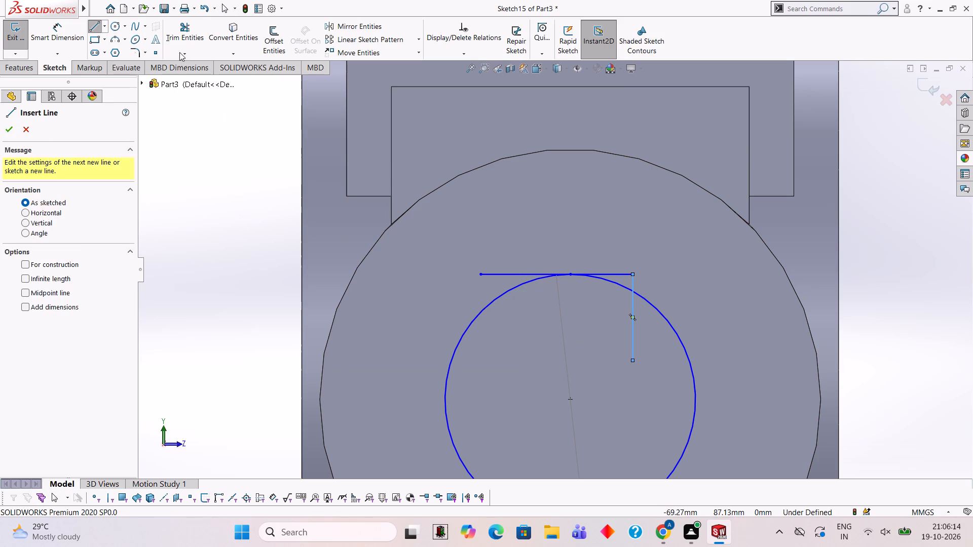
click(184, 39)
click(494, 271)
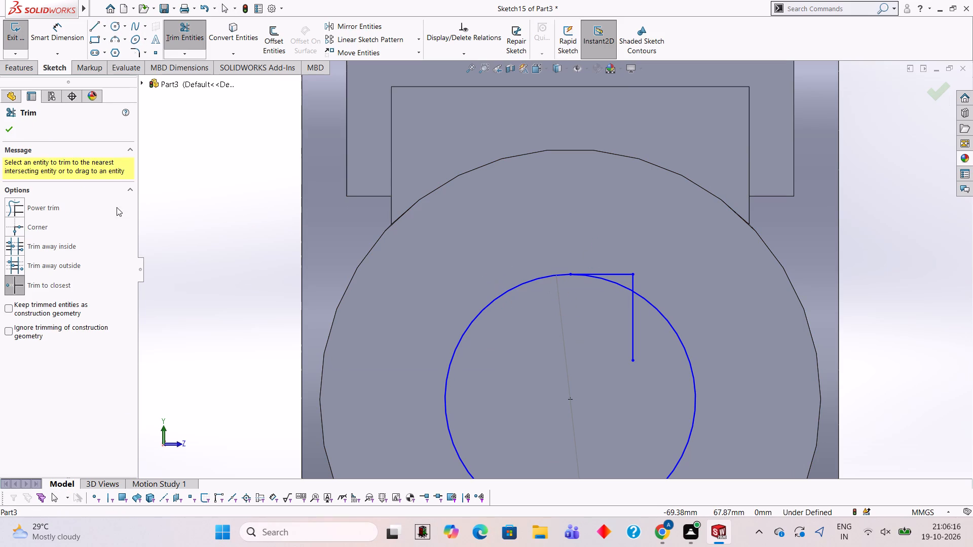
Draw a 7 mm horizontal line from the circle's top point in the negative Z direction, and a vertical line down from its end into the circle.
click(93, 26)
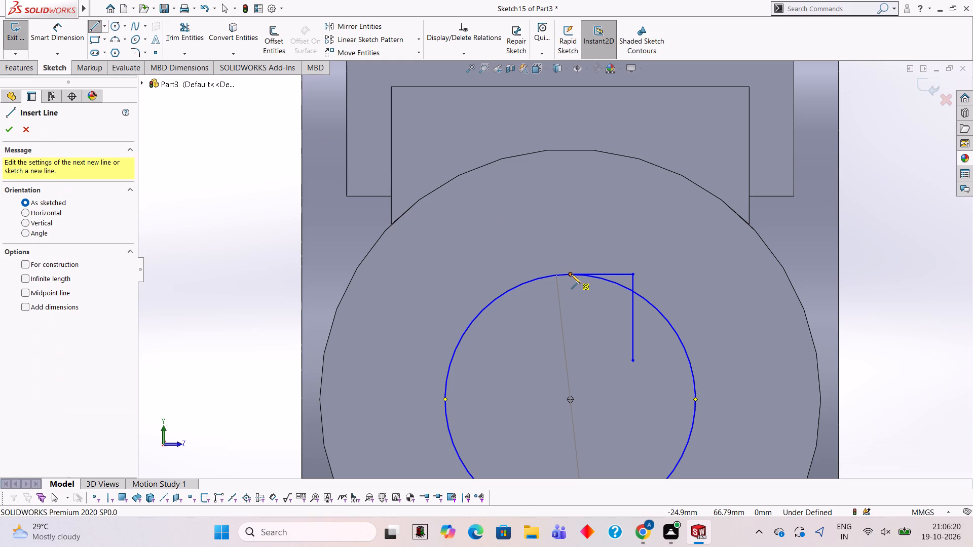
click(569, 273)
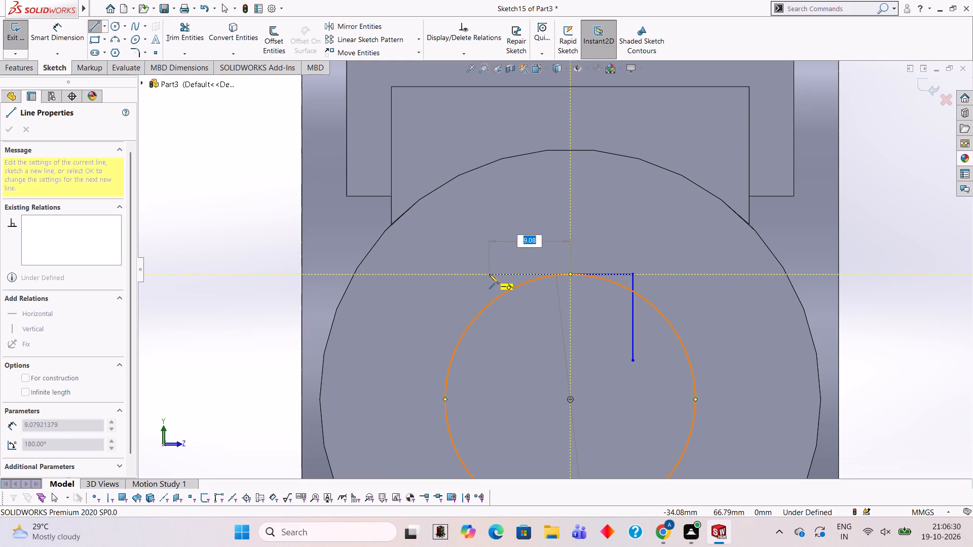
key(7)
key(Return)
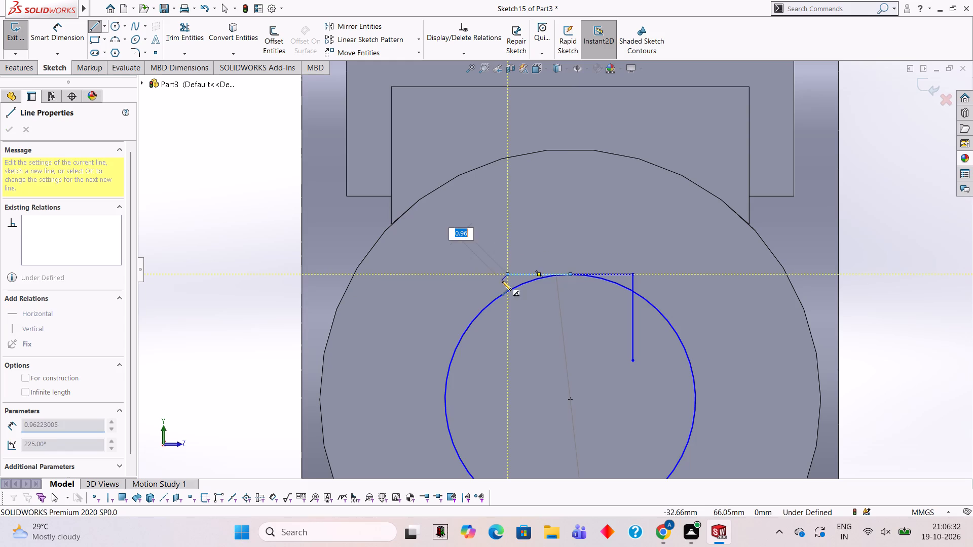
click(506, 349)
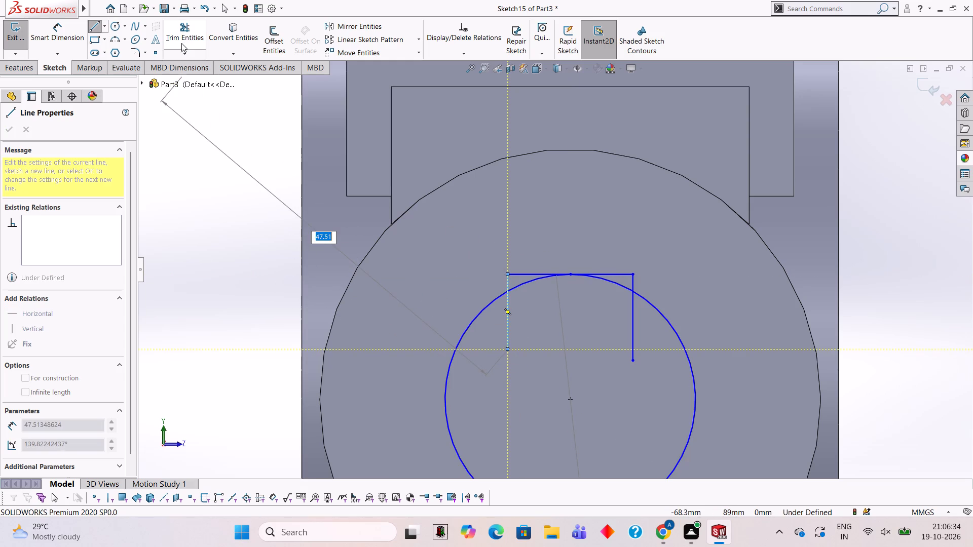
Trim the vertical line ends inside the circle and the circle's top arcs between them to form a single keyed bore outline.
click(180, 34)
click(505, 338)
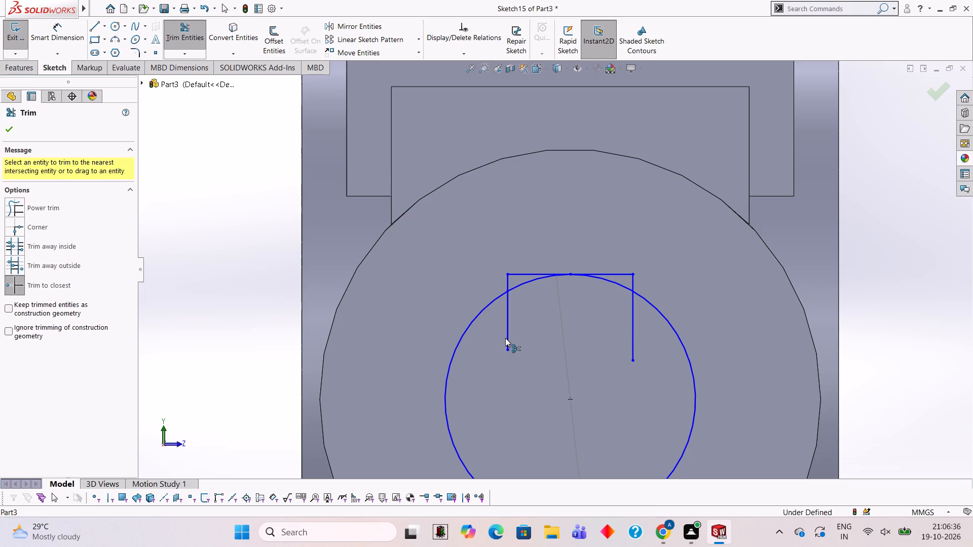
click(630, 334)
scroll(606, 308, down, 5)
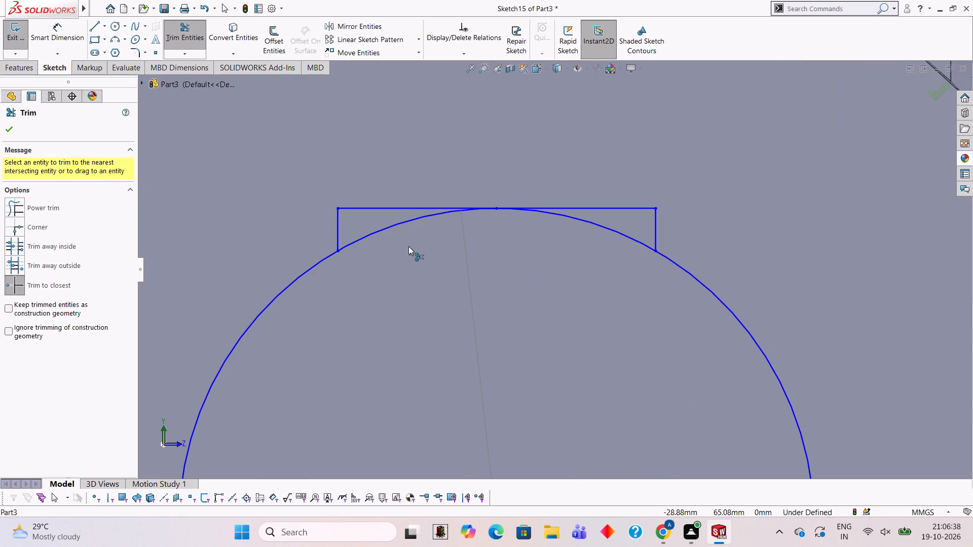
click(378, 232)
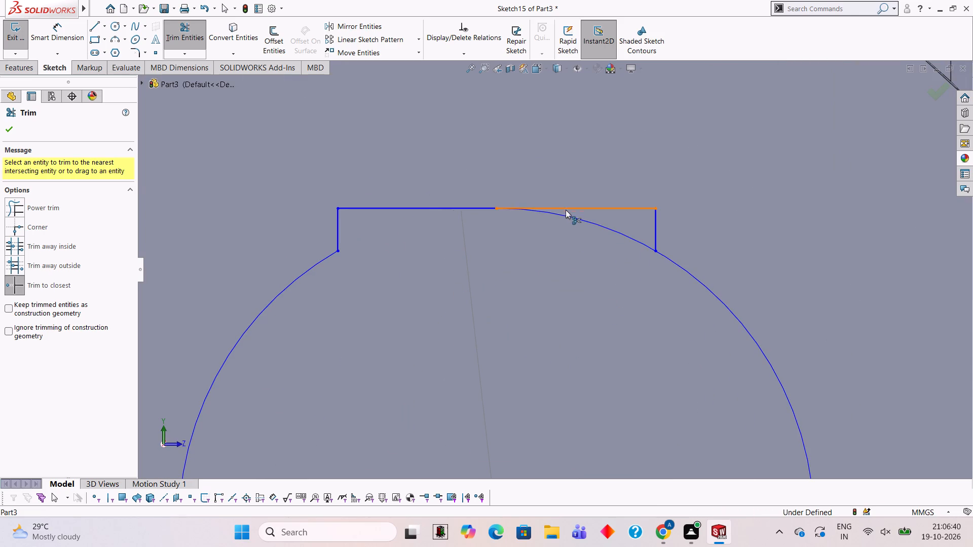
click(573, 217)
scroll(612, 317, up, 9)
scroll(611, 358, down, 2)
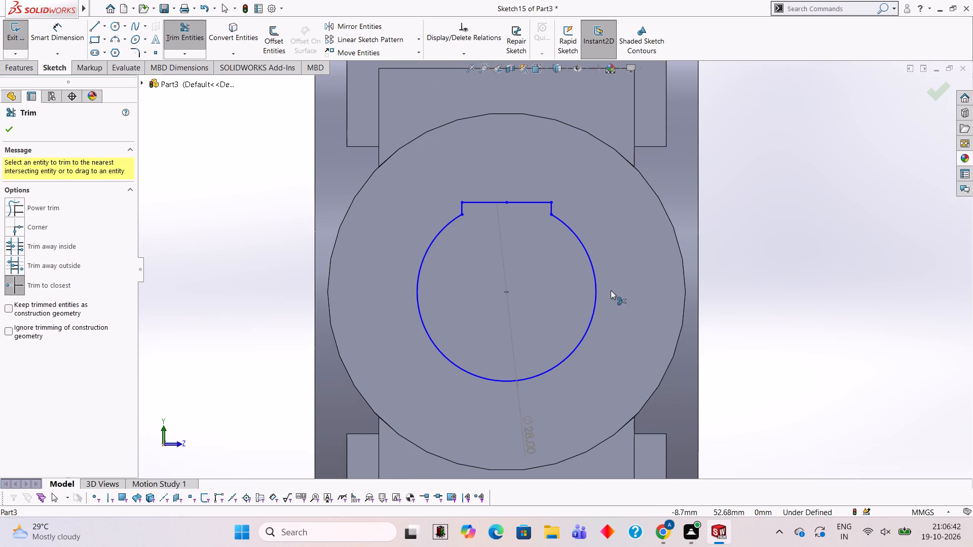
Extrude-cut the keyed bore profile into the disc to a blind depth of 20 mm.
scroll(625, 264, up, 2)
middle_drag(652, 250, 603, 249)
click(25, 69)
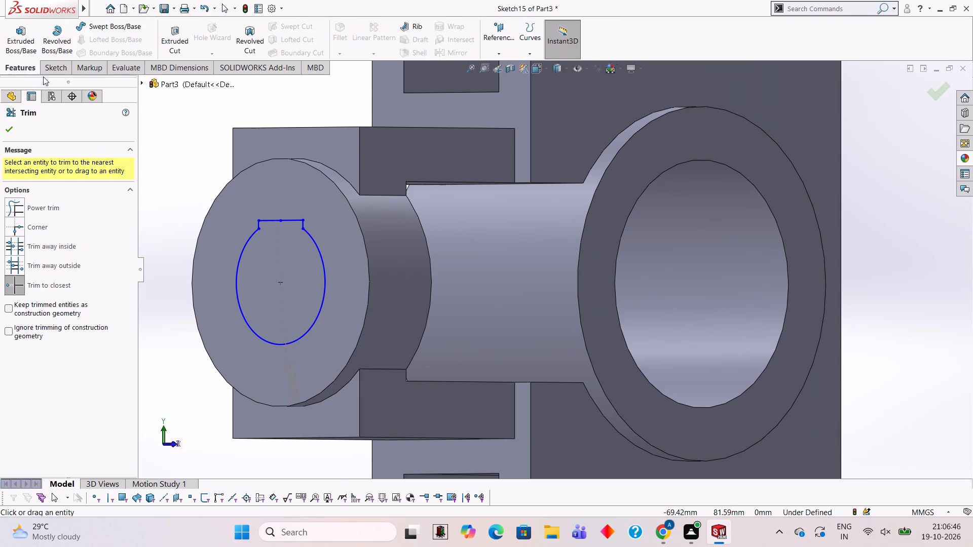
click(182, 36)
middle_drag(395, 258, 348, 261)
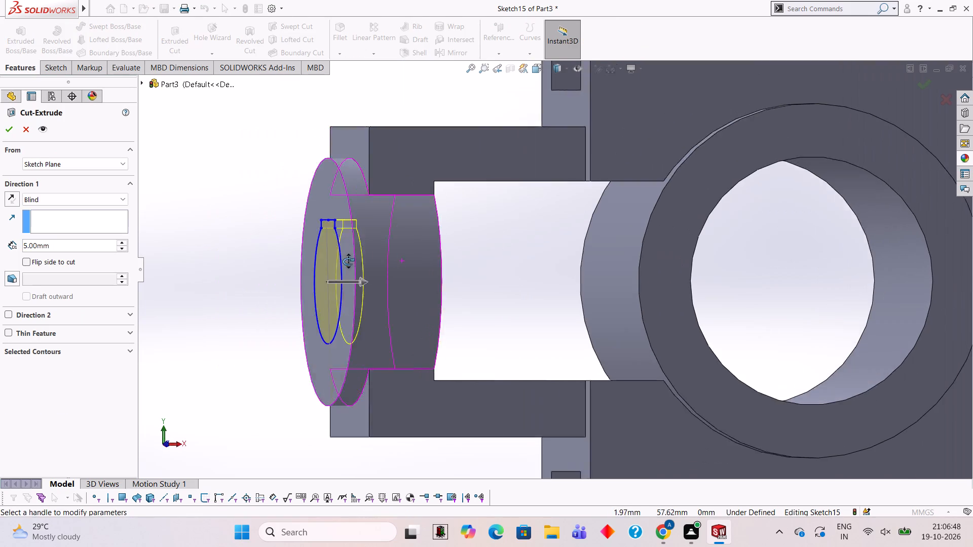
middle_drag(348, 261, 346, 262)
click(84, 245)
key(BackSpace)
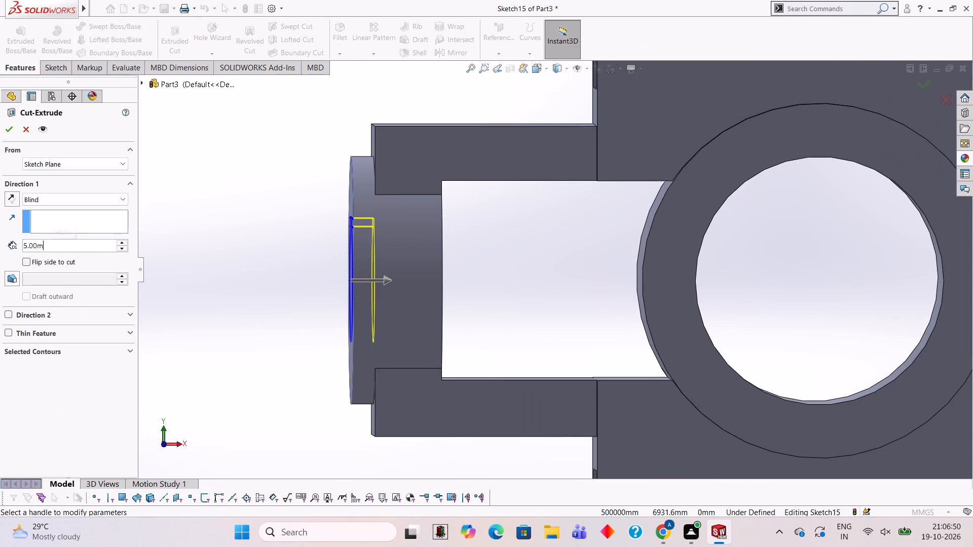
key(BackSpace)
key(BackSpace)
key(BackSpace)
key(BackSpace)
key(BackSpace)
text(20)
key(Return)
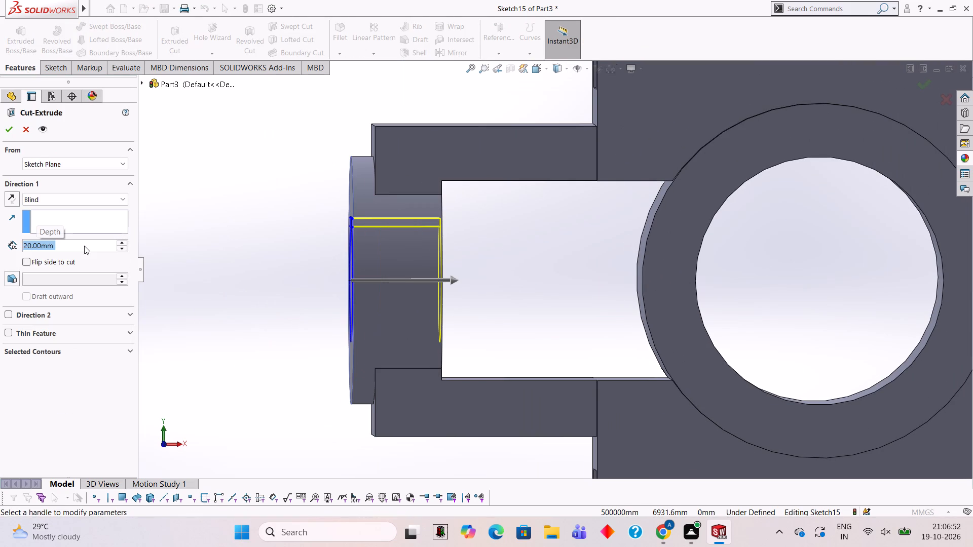
click(11, 134)
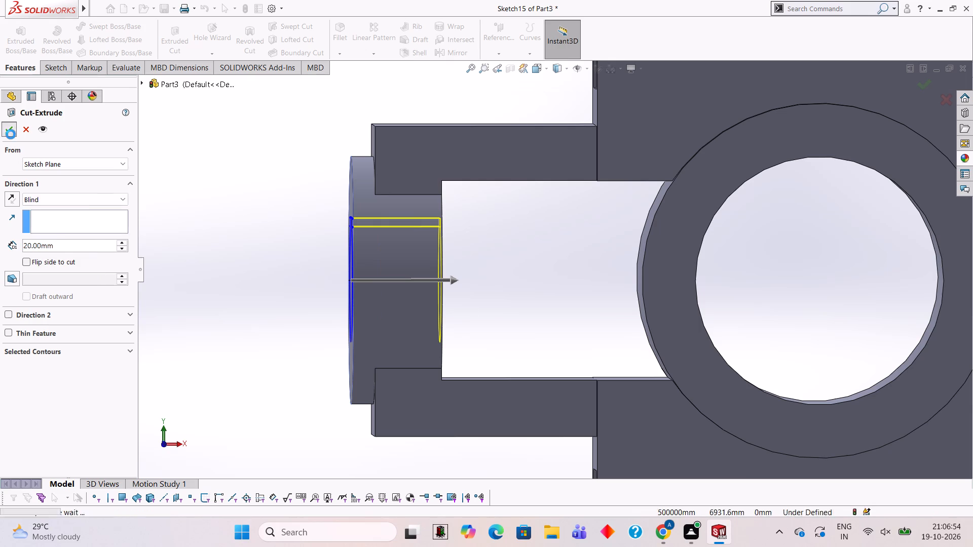
click(226, 173)
Examine the keyed bore through the disc and the overall part from an angled view.
middle_drag(235, 201, 257, 206)
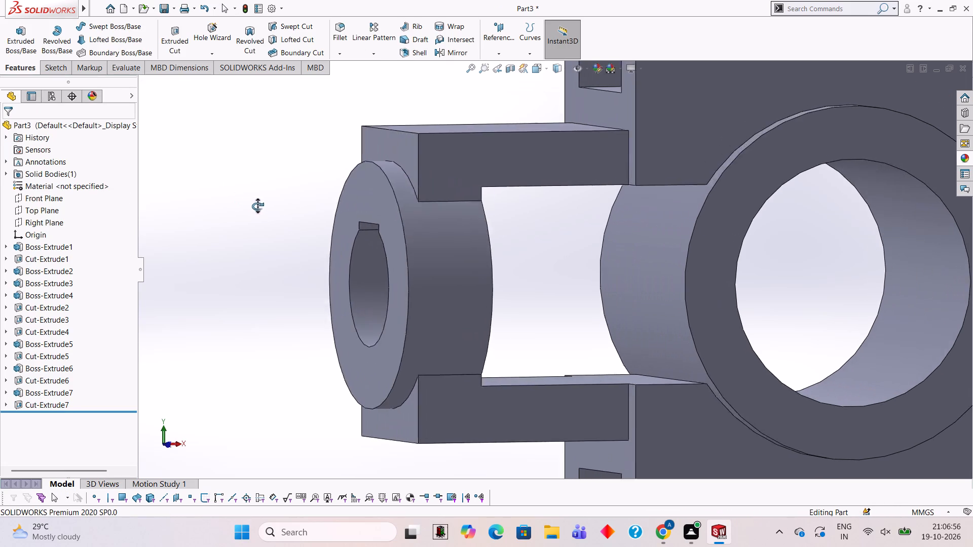
middle_drag(257, 206, 297, 215)
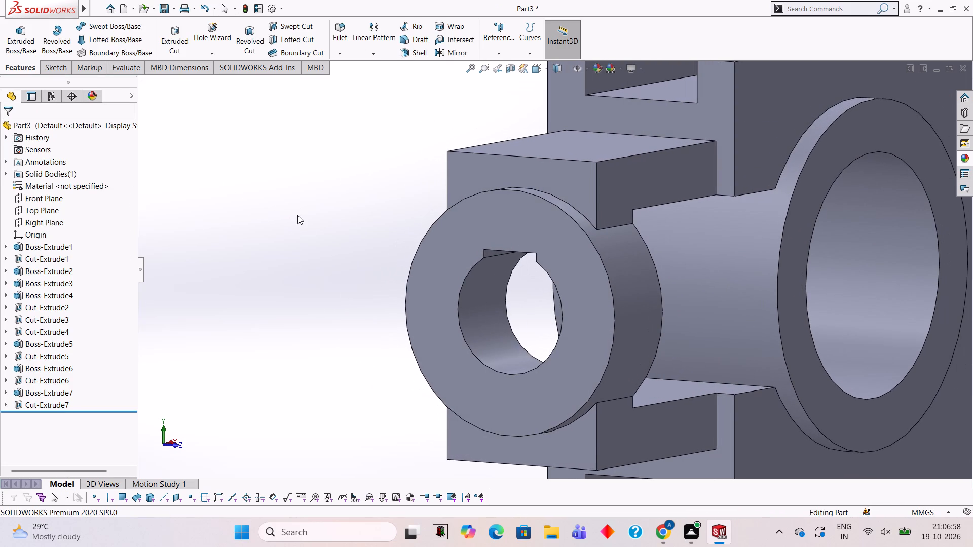
scroll(516, 276, up, 4)
scroll(615, 330, up, 1)
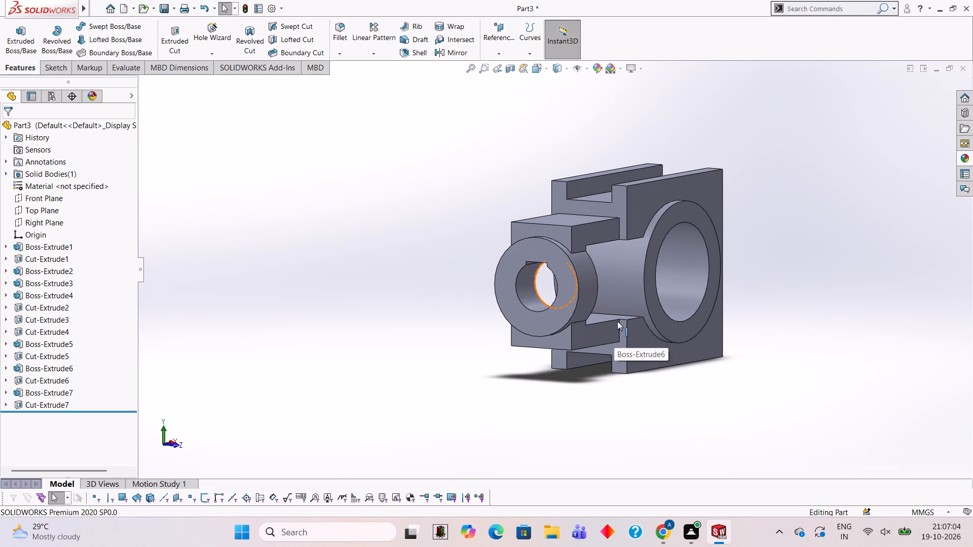
scroll(637, 284, down, 2)
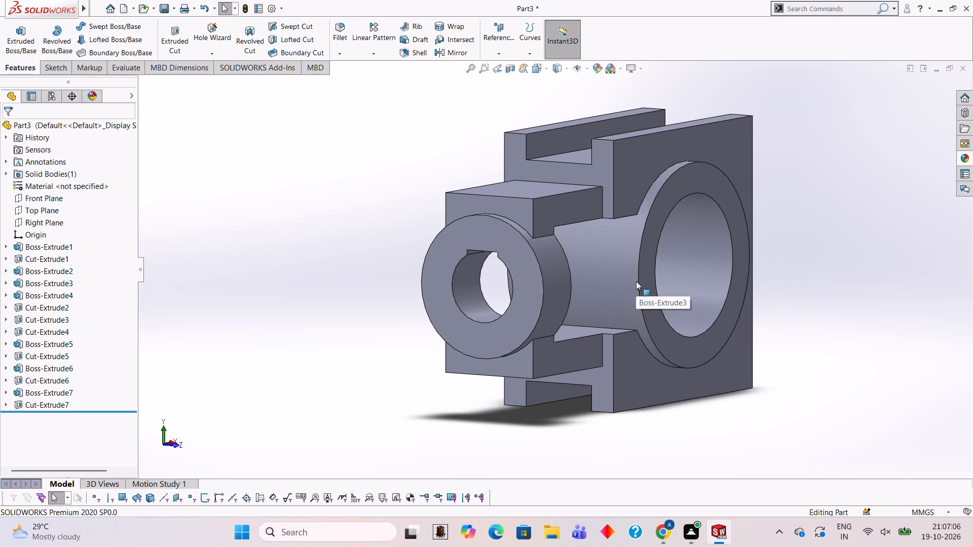
scroll(602, 213, up, 1)
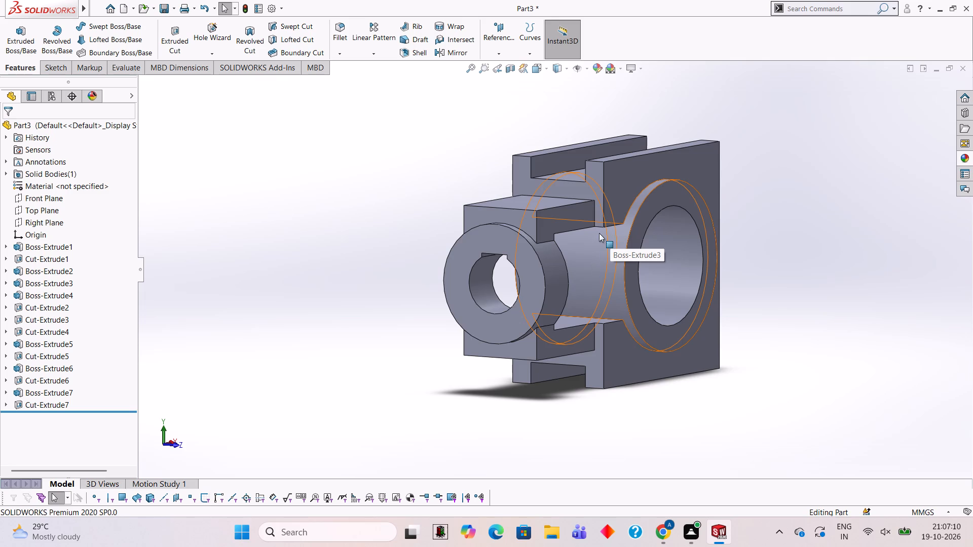
scroll(599, 232, down, 2)
scroll(461, 282, down, 2)
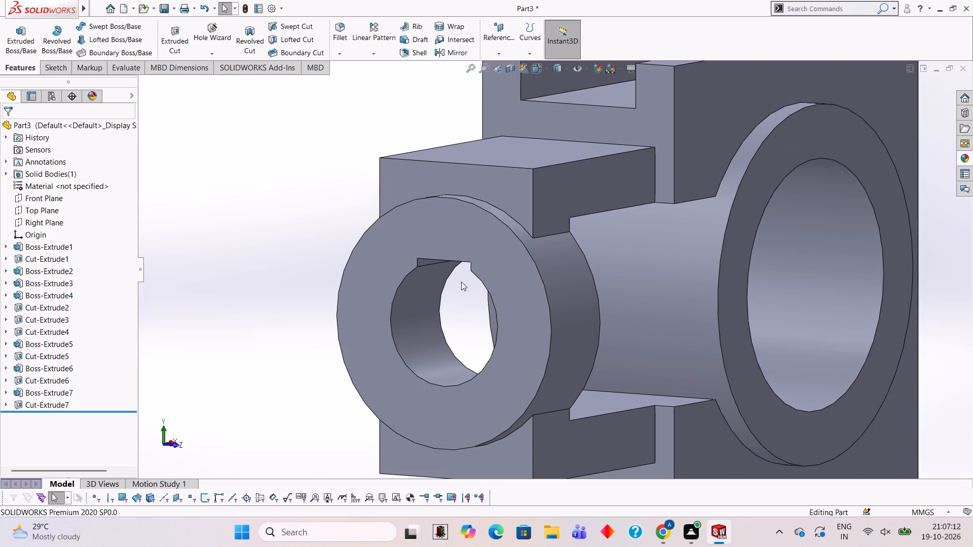
scroll(461, 276, down, 2)
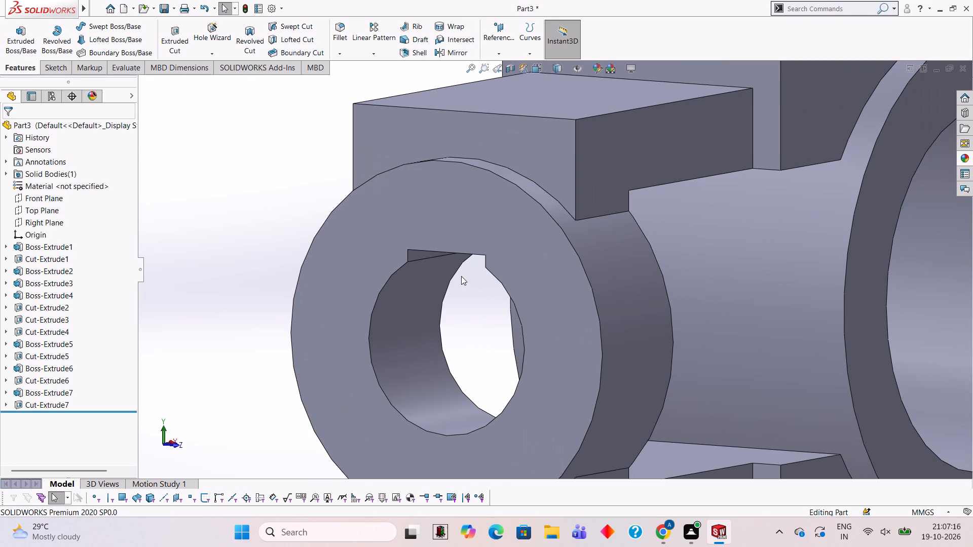
scroll(605, 288, up, 6)
scroll(722, 248, down, 2)
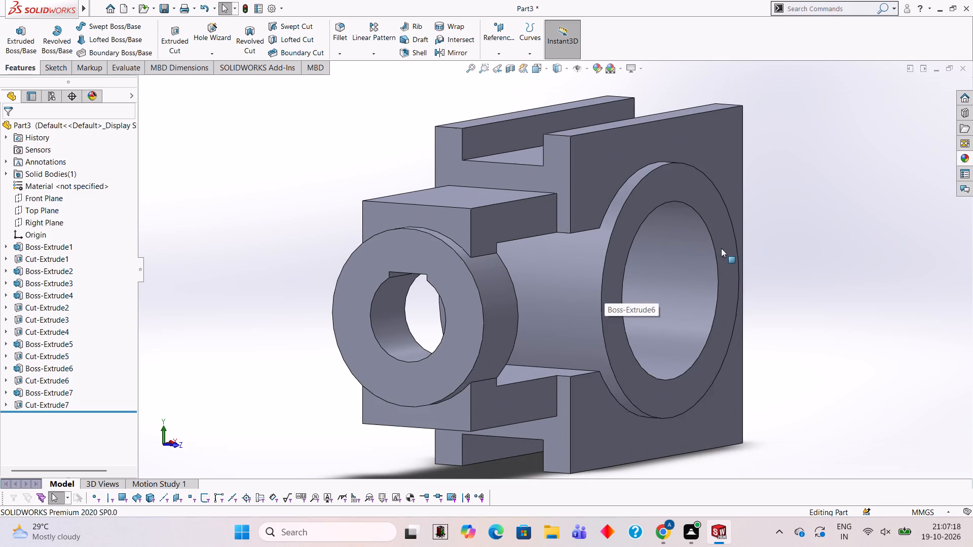
Apply the Red LED appearance from the Lights category to the whole body.
click(963, 160)
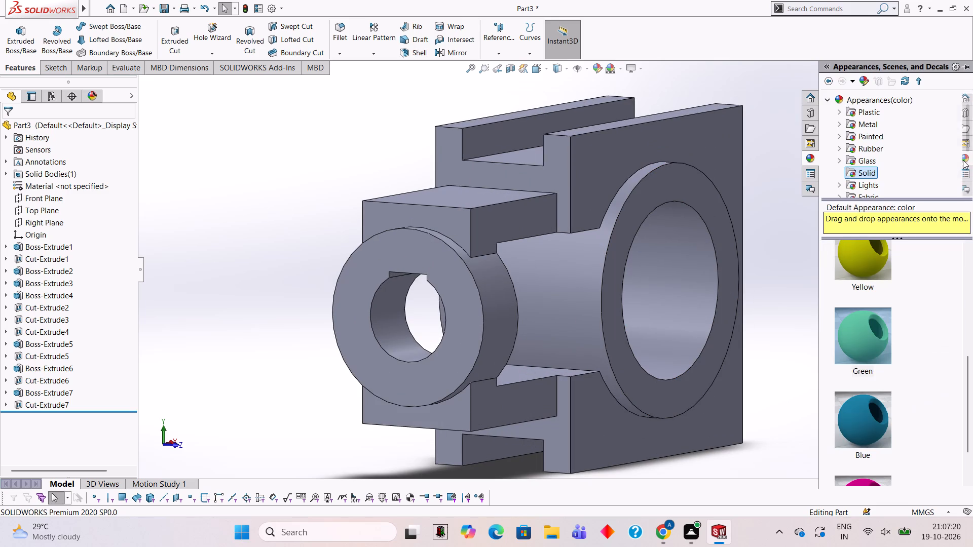
scroll(863, 181, down, 1)
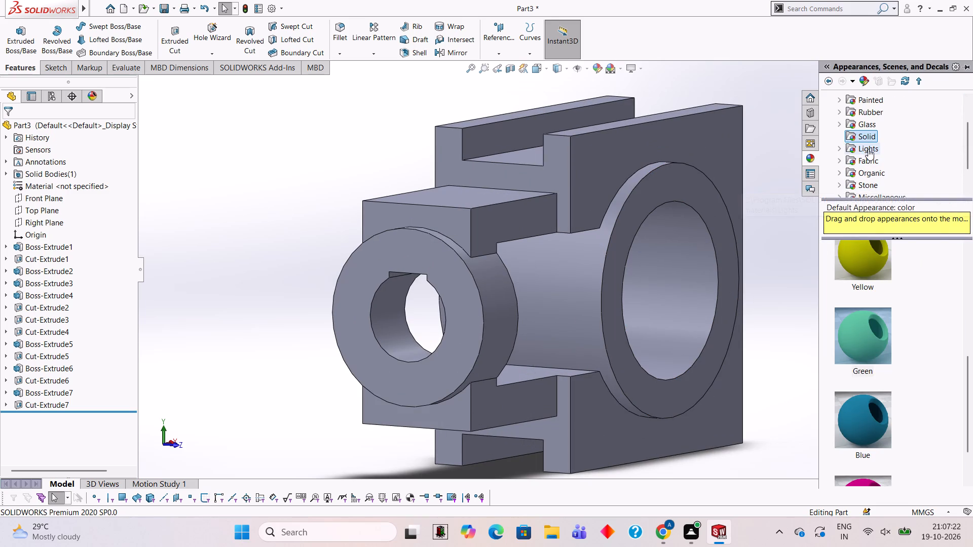
click(868, 148)
click(839, 147)
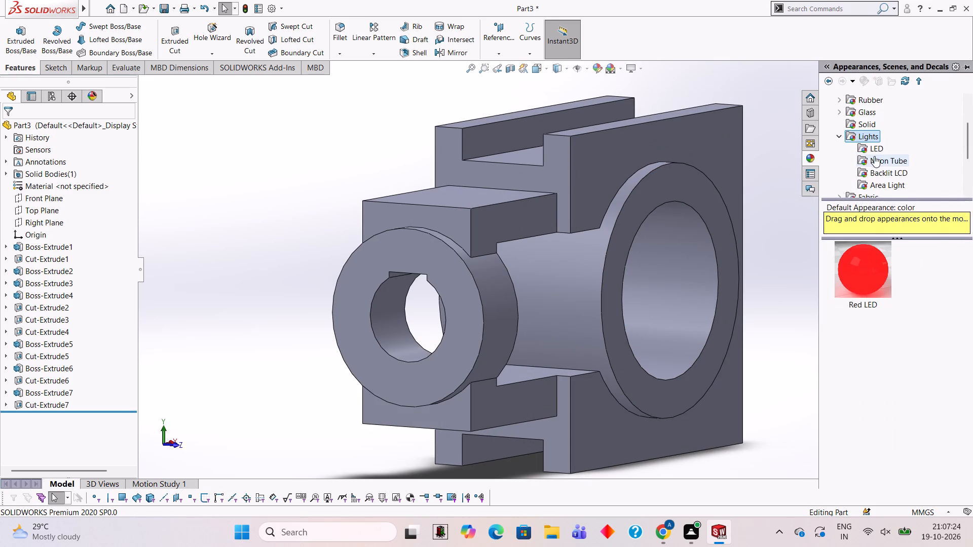
click(875, 150)
scroll(878, 255, down, 1)
scroll(883, 313, up, 2)
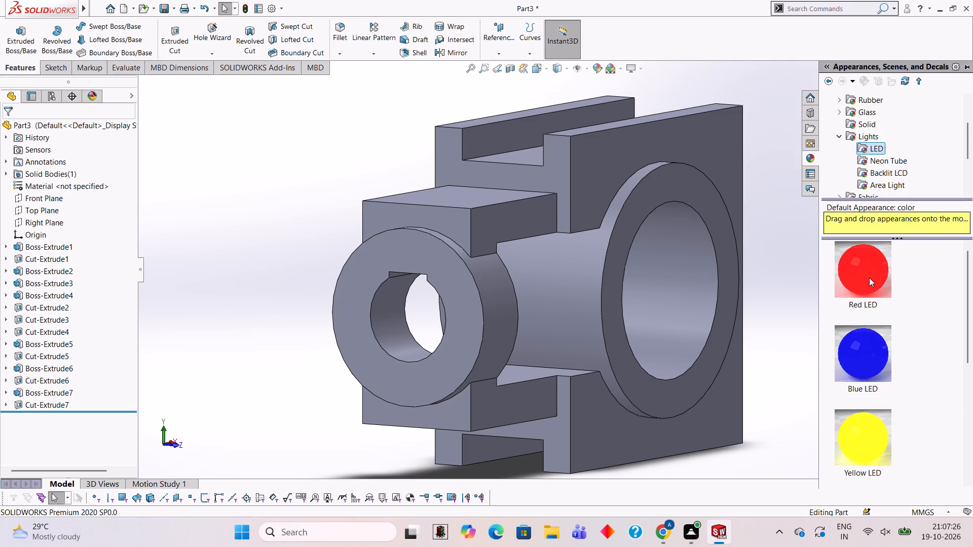
drag(869, 271, 605, 214)
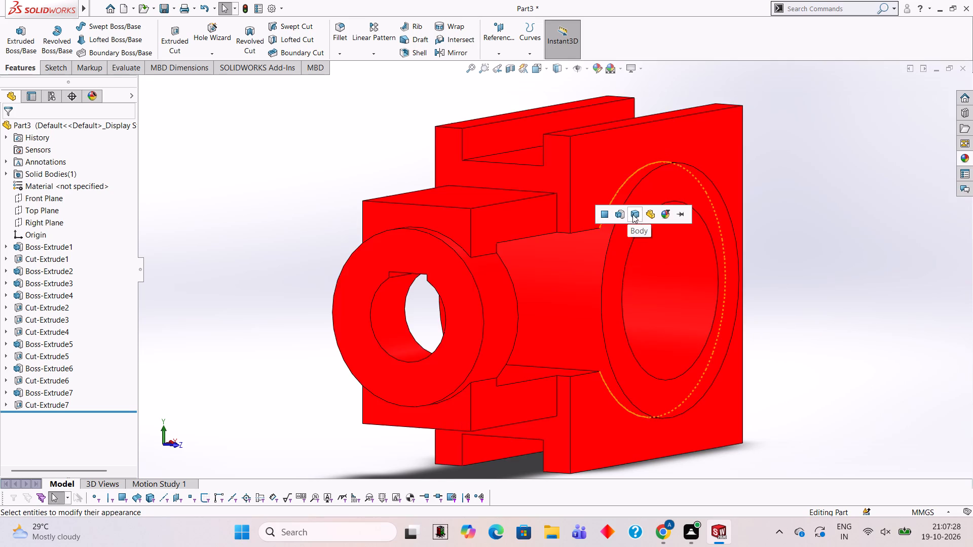
click(636, 214)
Apply the Blue LED appearance to the cut feature of the boss's 56 mm bore.
click(964, 160)
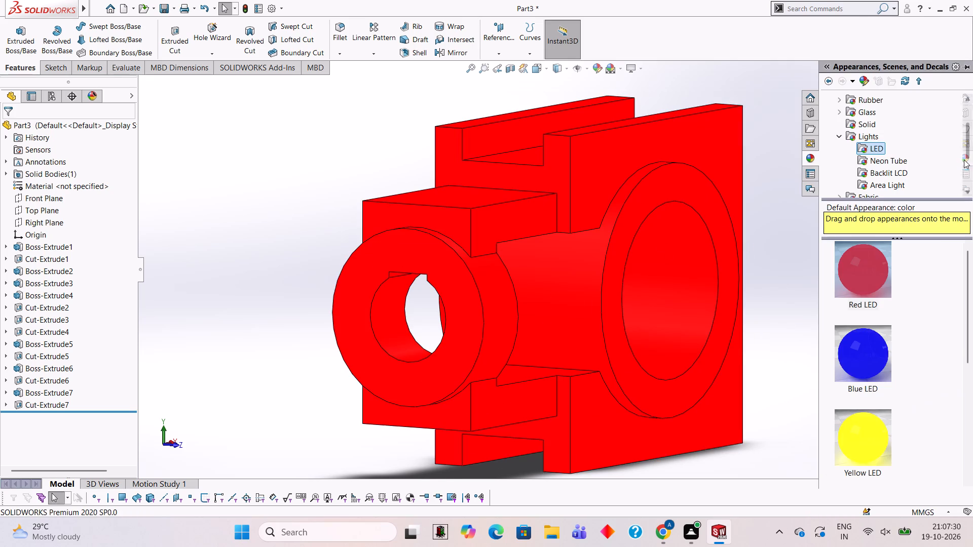
drag(863, 359, 688, 293)
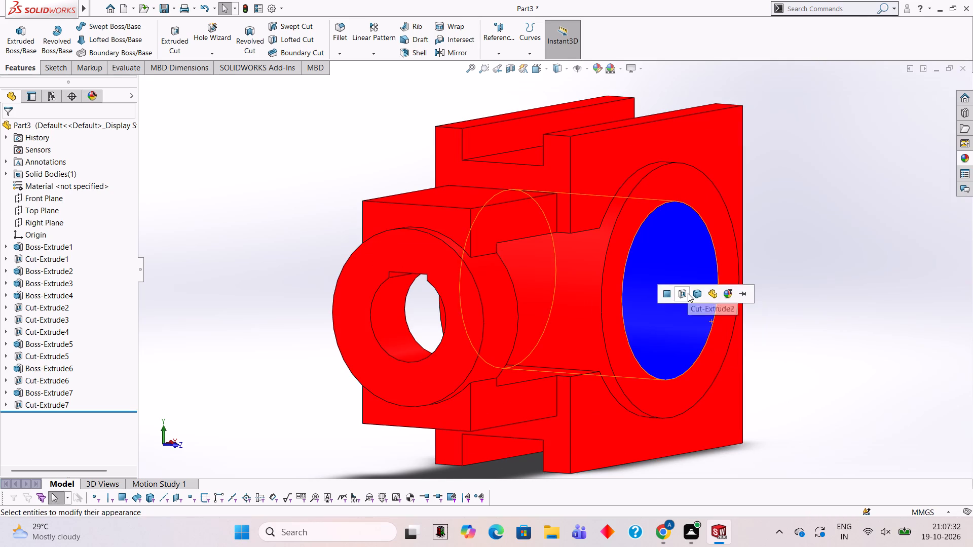
click(688, 293)
Apply the Blue LED appearance to the cut feature of the disc's keyed bore.
click(971, 159)
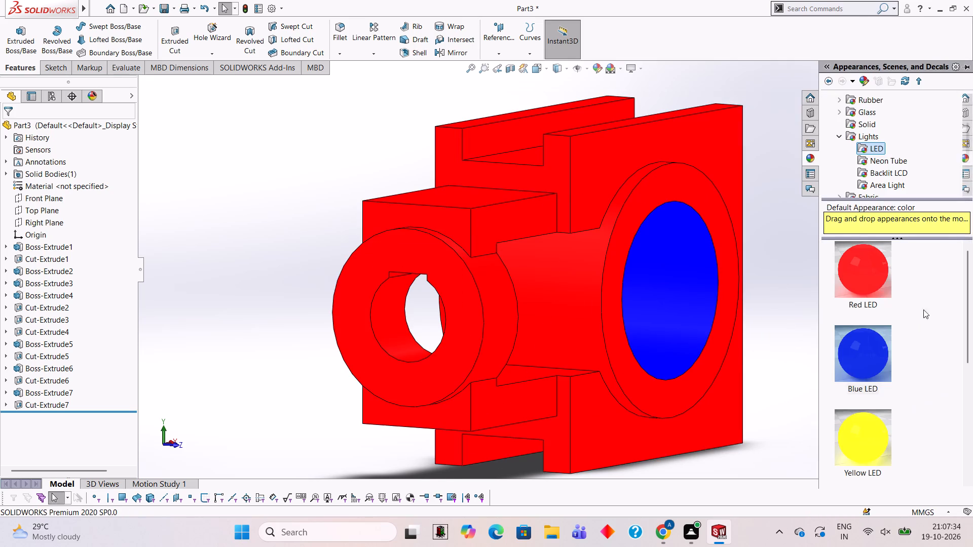
drag(880, 350, 429, 318)
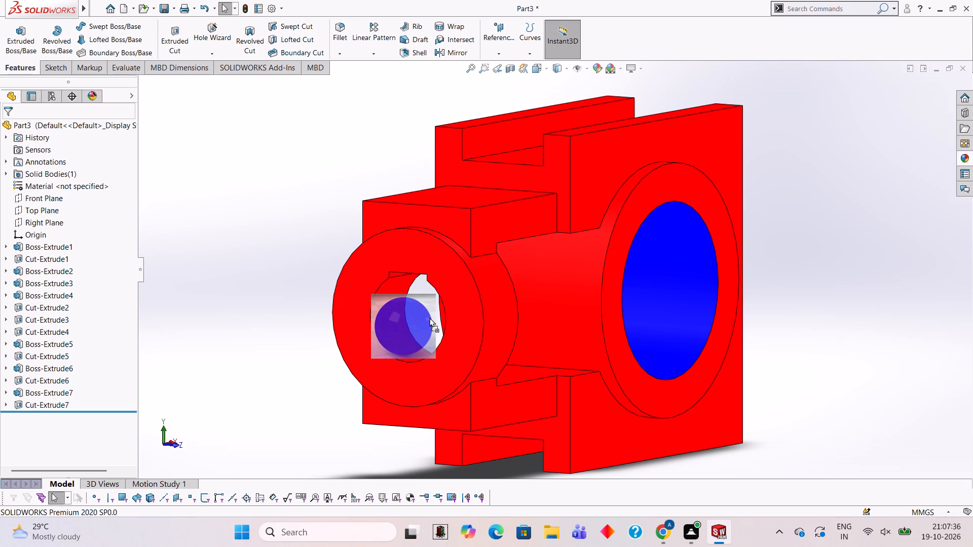
drag(429, 318, 418, 310)
scroll(418, 310, down, 5)
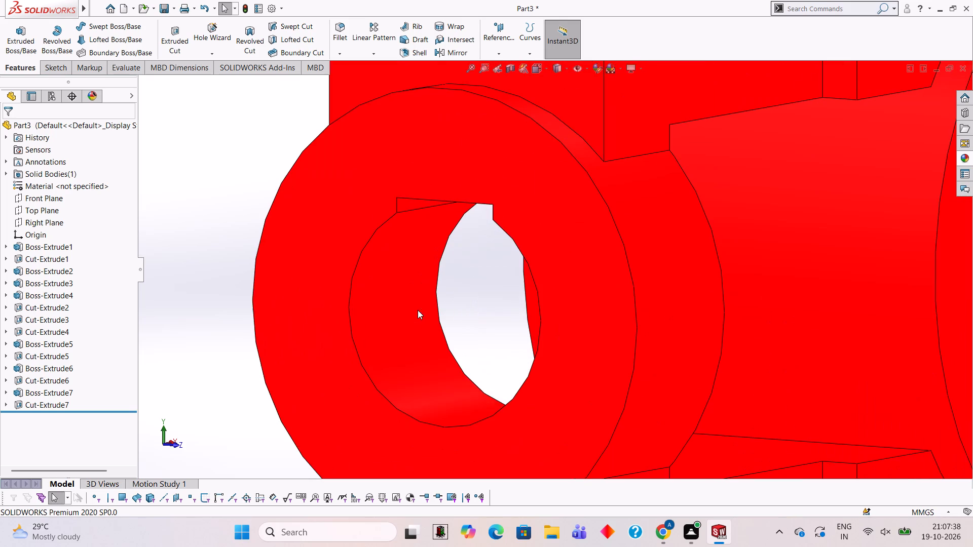
click(959, 156)
drag(860, 350, 529, 324)
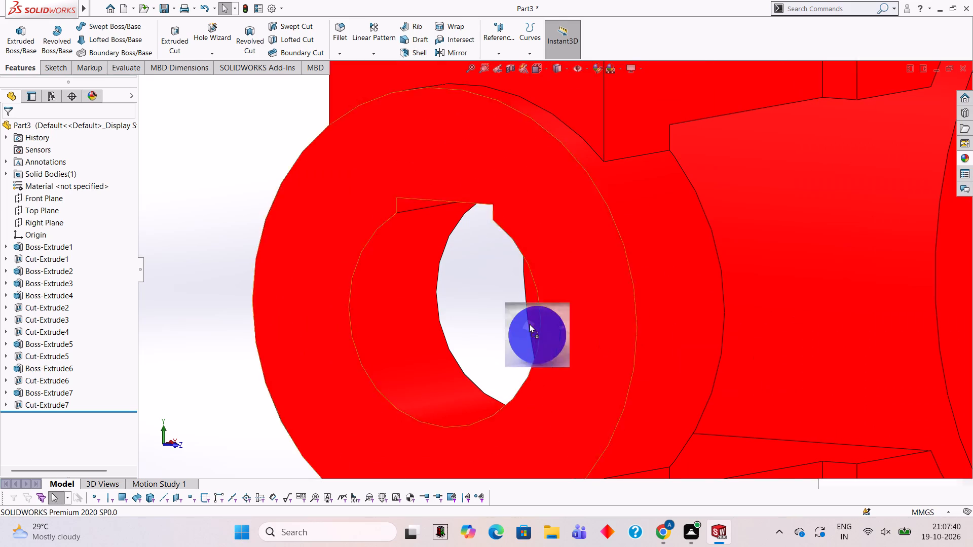
drag(529, 324, 411, 292)
scroll(411, 292, up, 2)
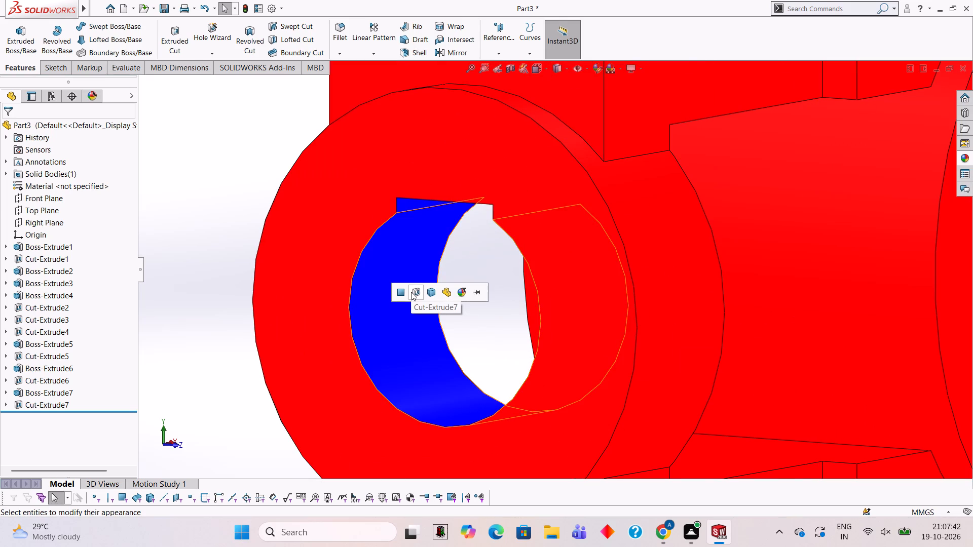
click(411, 292)
Apply the Yellow LED appearance to the feature forming the front face of the keyed-bore disc.
scroll(442, 288, up, 9)
scroll(654, 249, down, 2)
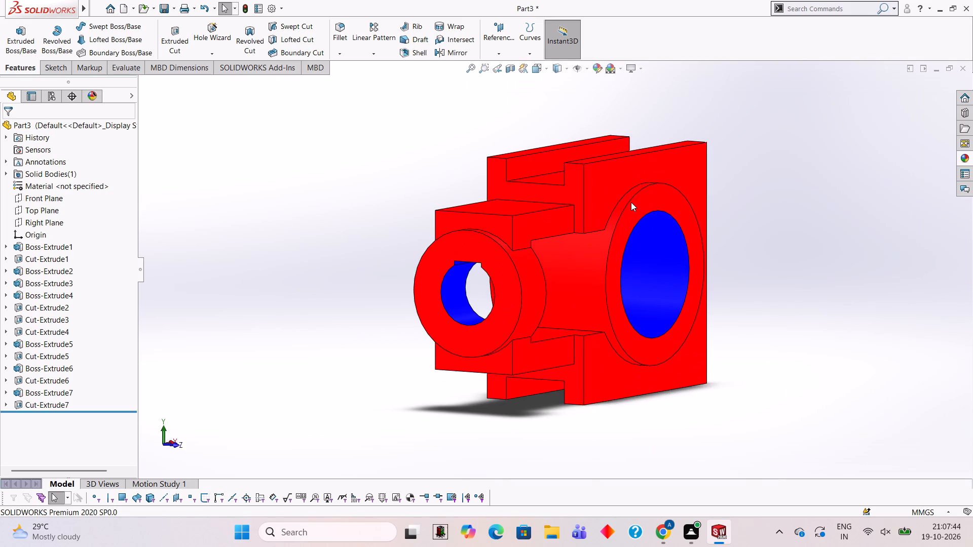
scroll(631, 202, down, 2)
scroll(575, 341, up, 2)
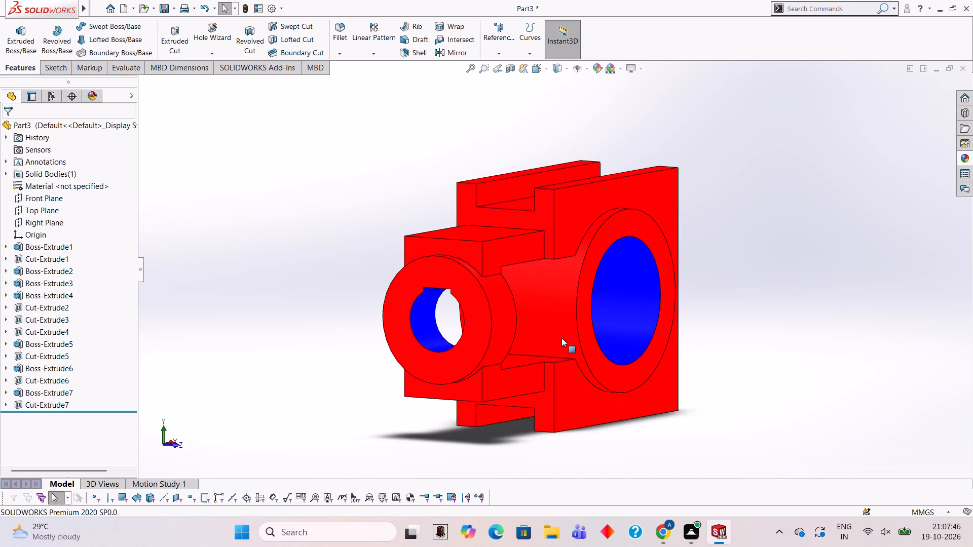
click(964, 161)
drag(853, 426, 853, 426)
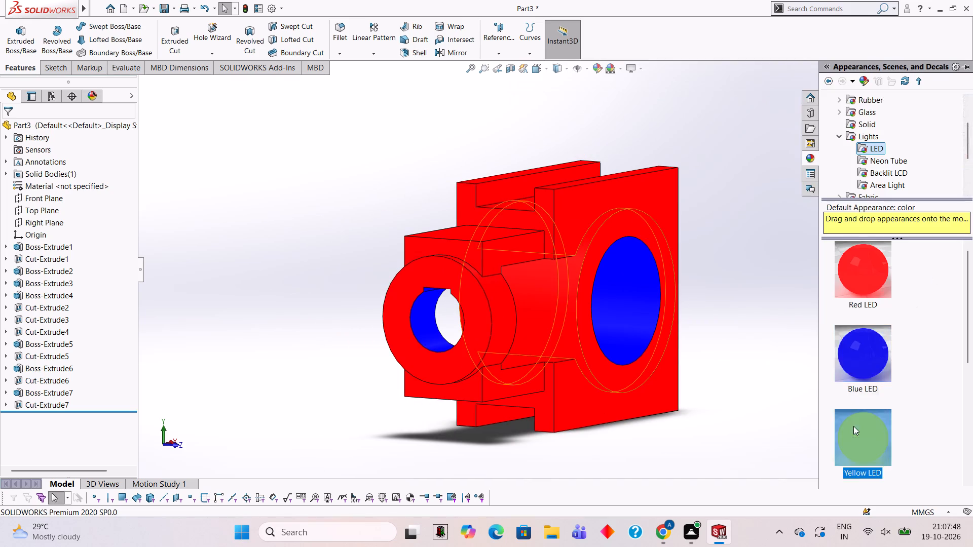
drag(853, 426, 484, 306)
click(484, 306)
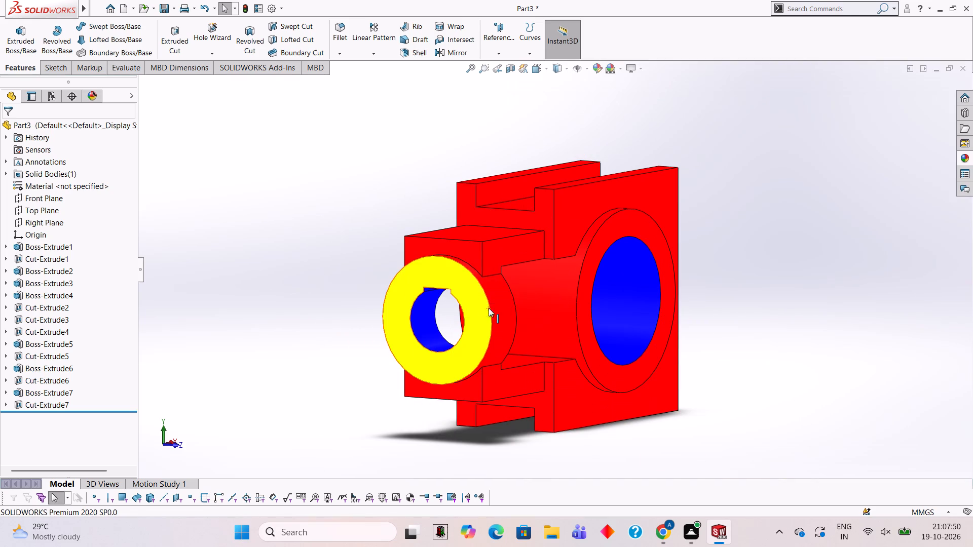
Apply the Yellow LED appearance to the feature forming the cylindrical rim of the keyed-bore disc.
scroll(512, 269, down, 4)
scroll(546, 345, down, 1)
middle_drag(546, 344, 540, 340)
scroll(539, 341, up, 4)
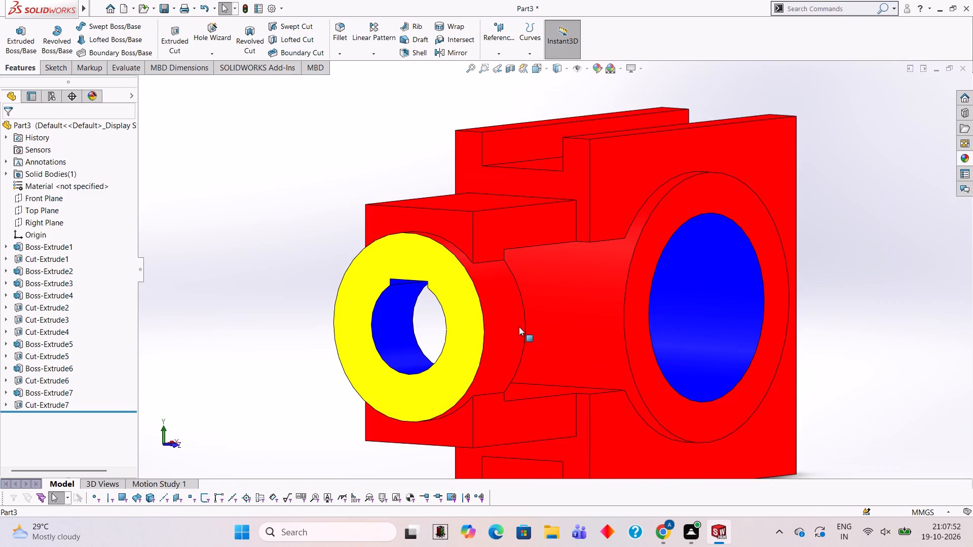
middle_click(515, 303)
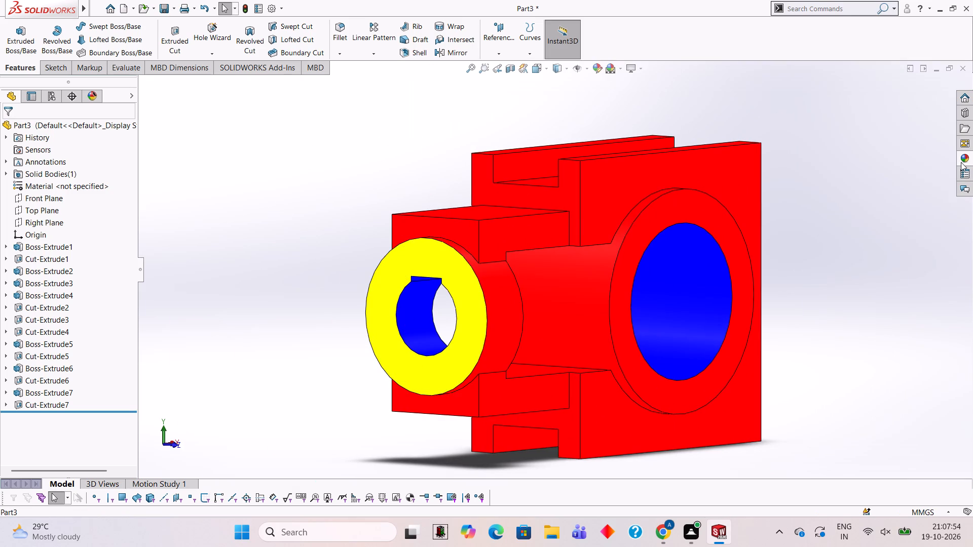
click(961, 162)
drag(873, 435, 514, 307)
click(514, 307)
Apply the Green LED appearance to the extrude feature forming the large boss's cylindrical outer surface.
scroll(612, 259, up, 3)
scroll(605, 237, down, 1)
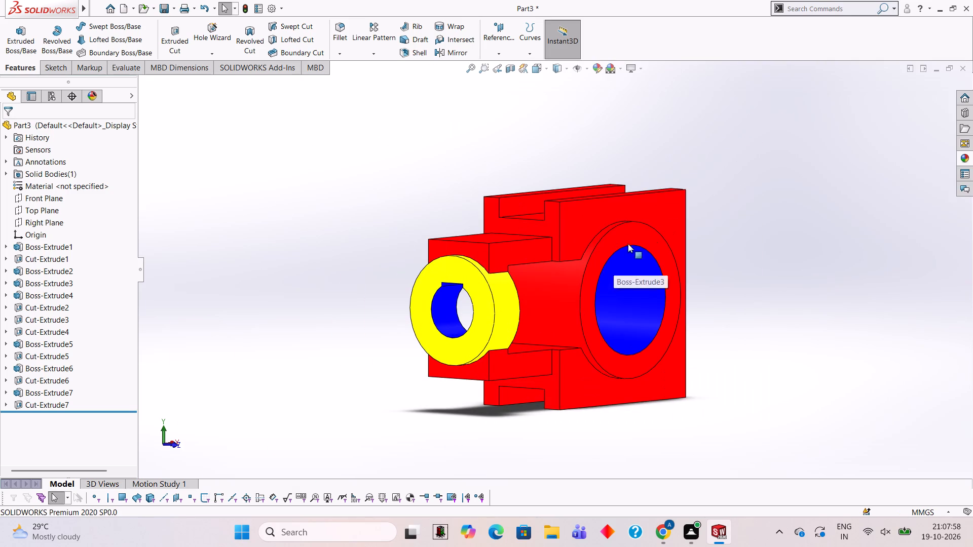
click(966, 159)
scroll(859, 326, down, 1)
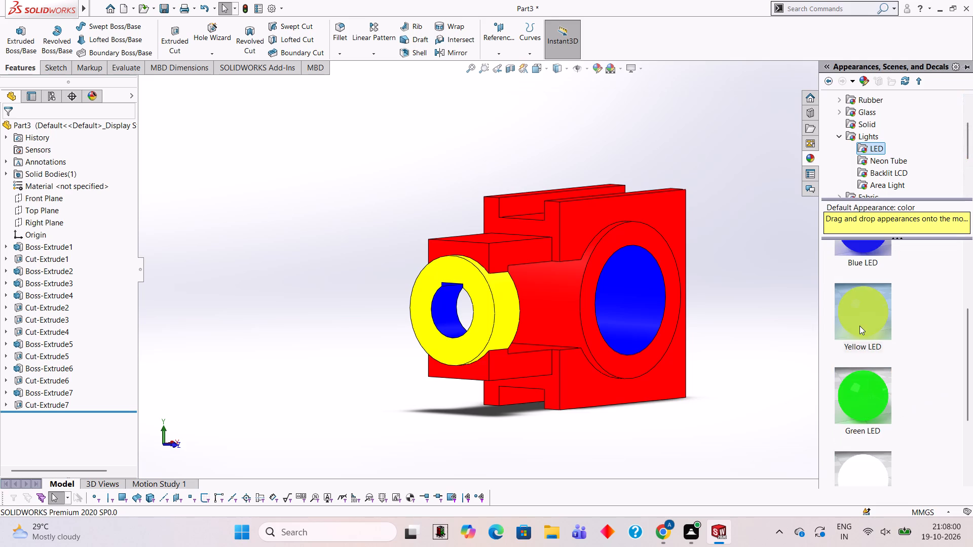
scroll(863, 332, down, 2)
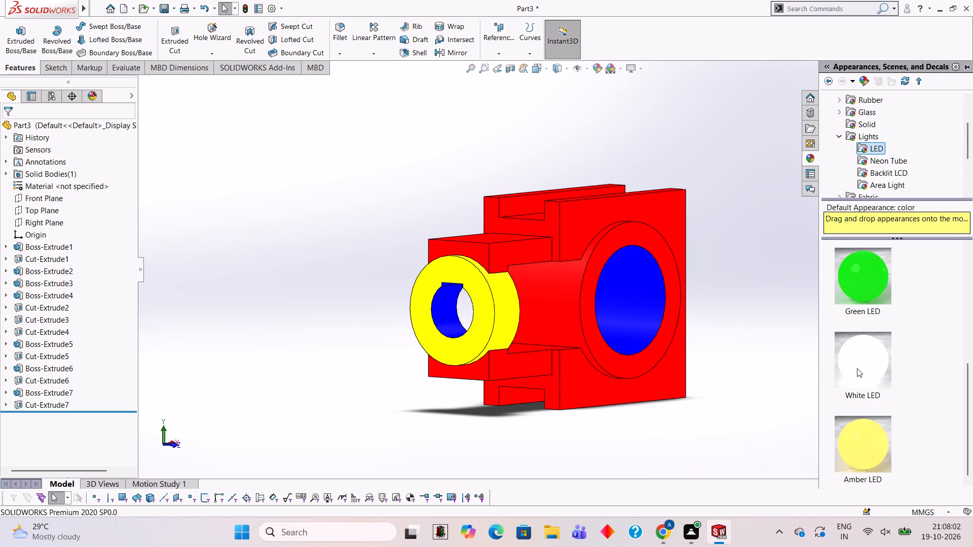
scroll(871, 312, up, 2)
scroll(869, 363, down, 2)
drag(868, 284, 570, 309)
click(570, 309)
Apply the Green LED appearance to the Boss-Extrude4 feature forming the ring face around the large bore.
scroll(605, 273, up, 2)
scroll(606, 273, down, 2)
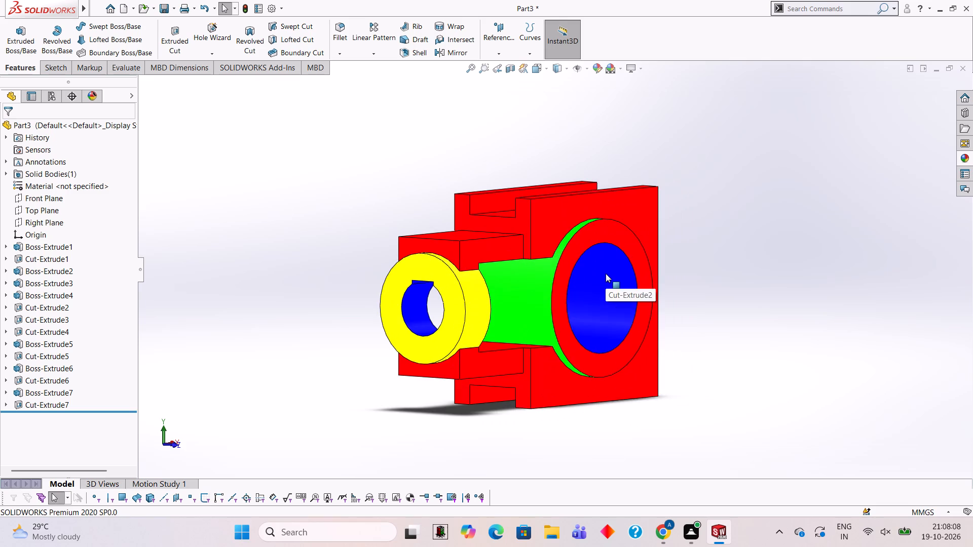
scroll(606, 238, down, 4)
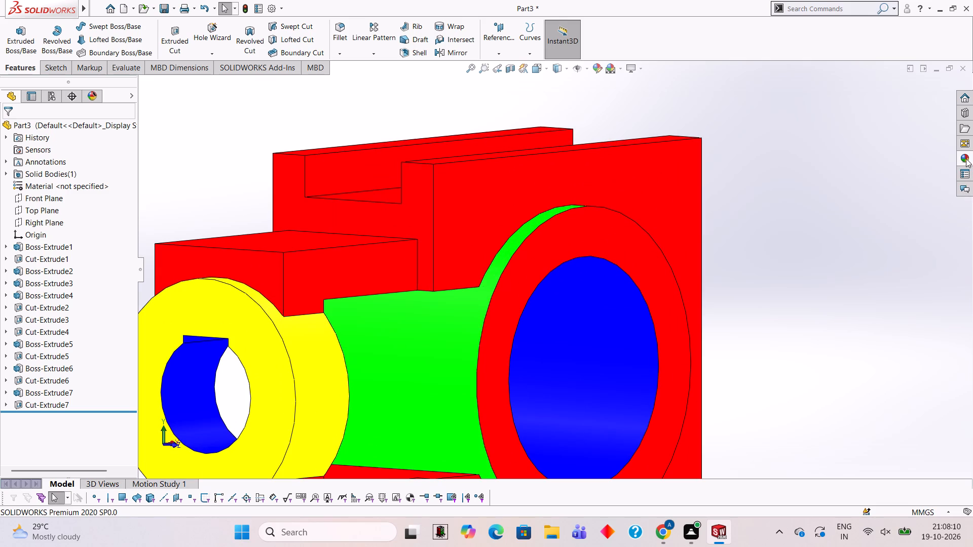
click(966, 158)
drag(864, 294, 521, 296)
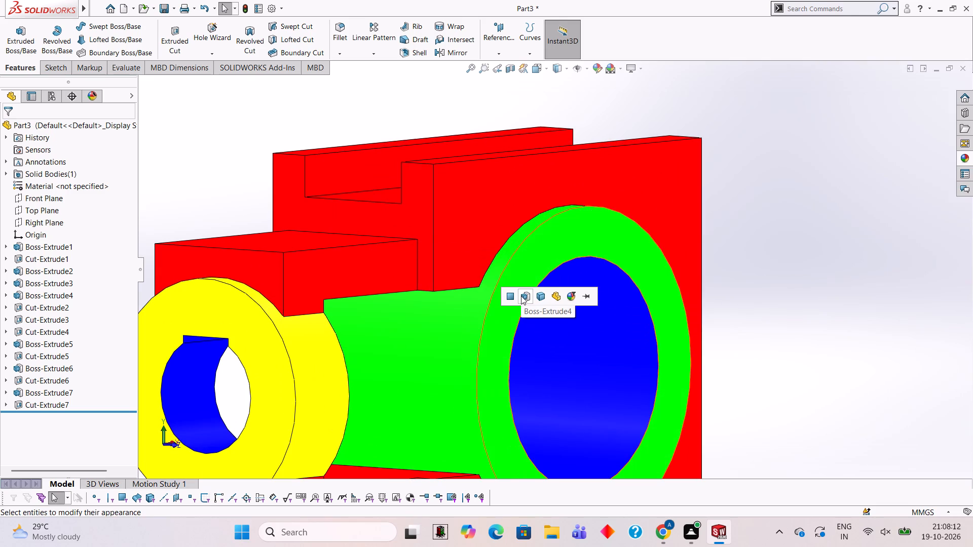
click(521, 296)
Apply the Yellow LED appearance to the Cut-Extrude3 feature of the slot along the block's top.
scroll(521, 296, up, 5)
middle_drag(548, 311, 616, 328)
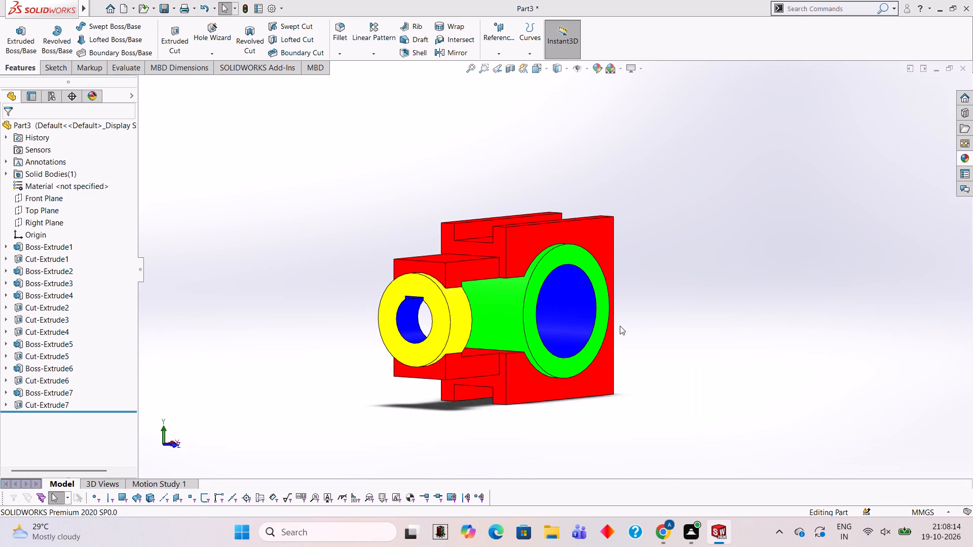
middle_drag(627, 319, 711, 298)
middle_click(711, 298)
middle_drag(714, 292, 628, 343)
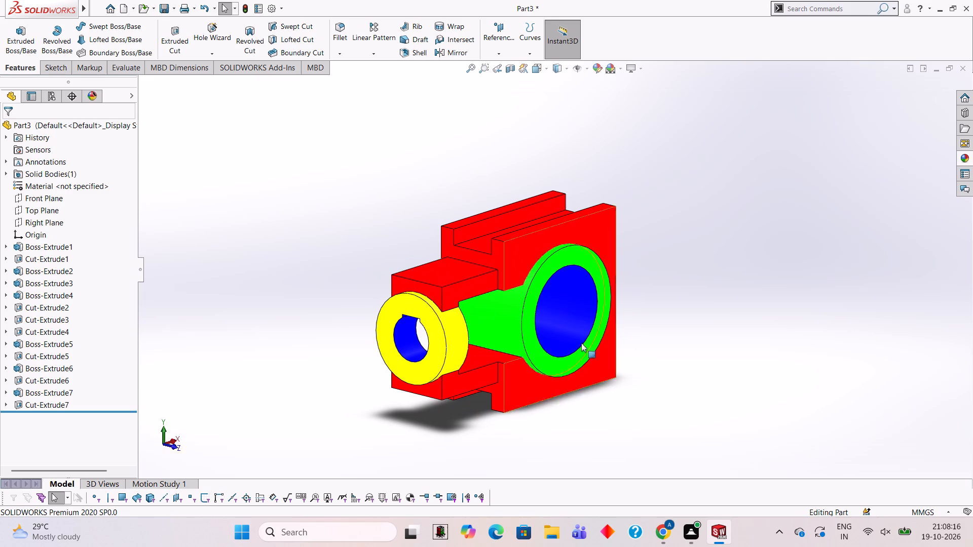
scroll(485, 297, up, 1)
scroll(490, 283, down, 3)
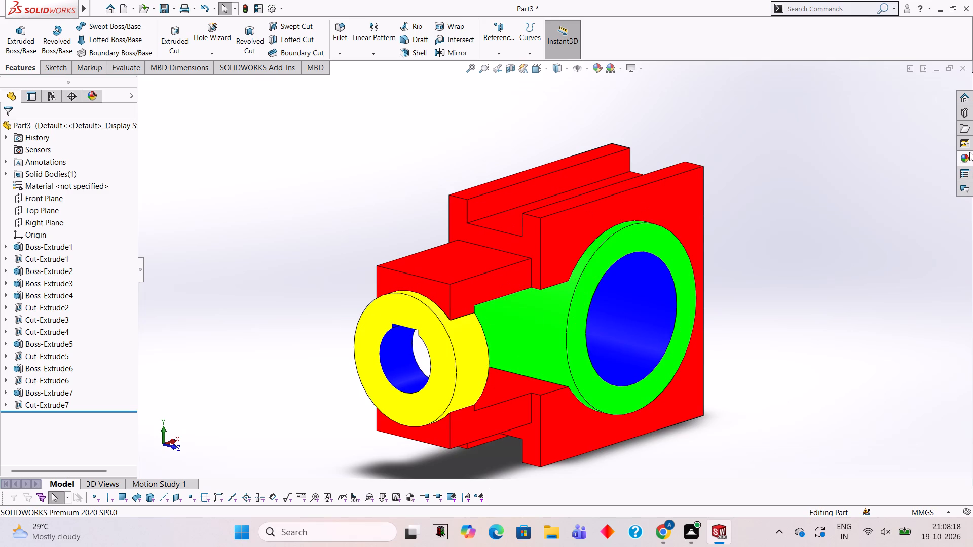
click(969, 152)
scroll(875, 312, down, 3)
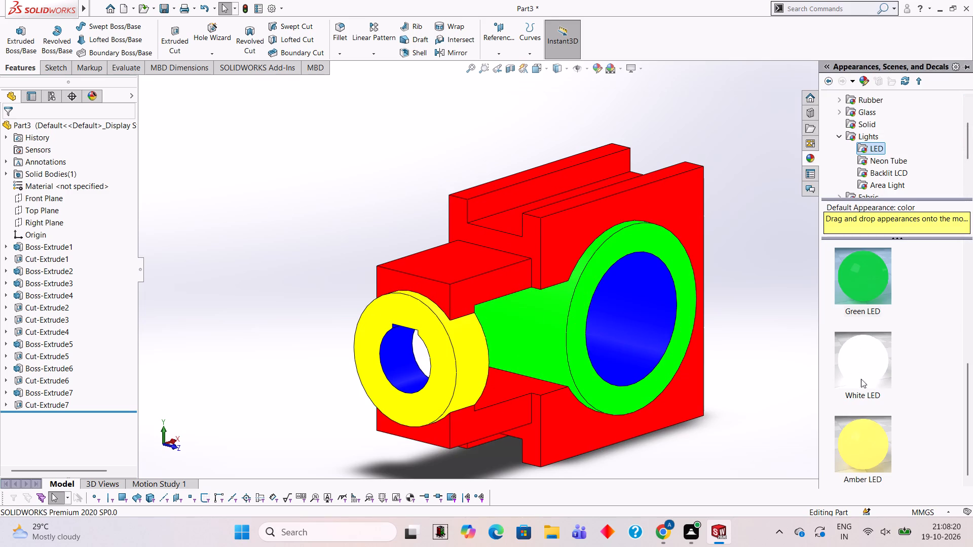
scroll(871, 361, up, 2)
scroll(865, 421, down, 1)
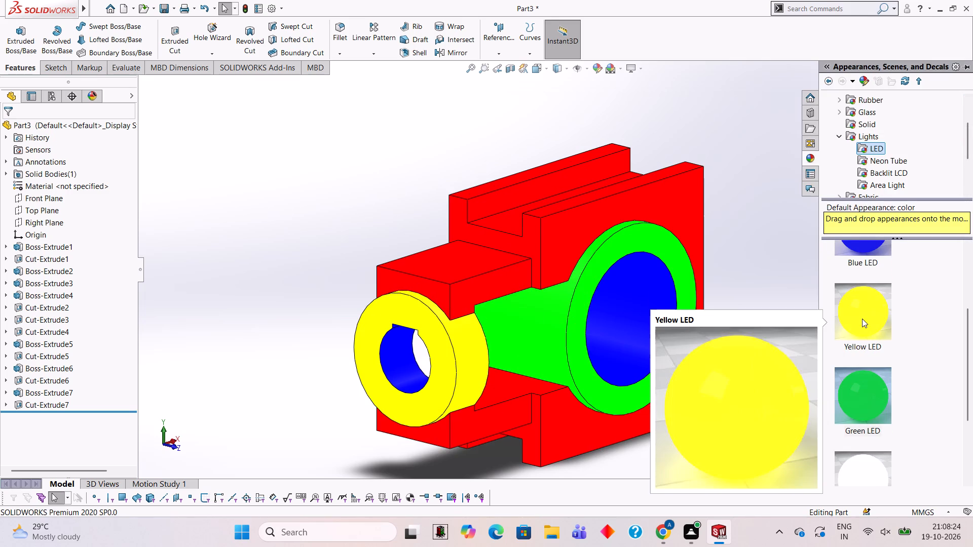
drag(862, 319, 499, 218)
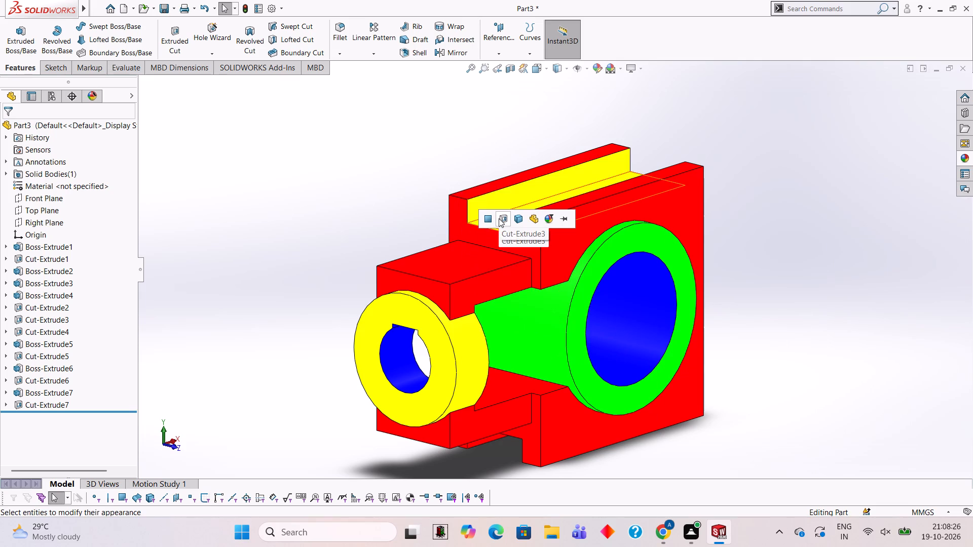
click(499, 218)
Apply the Yellow LED appearance to the cut feature of the slot along the block's underside.
scroll(671, 400, up, 3)
middle_drag(666, 396, 655, 259)
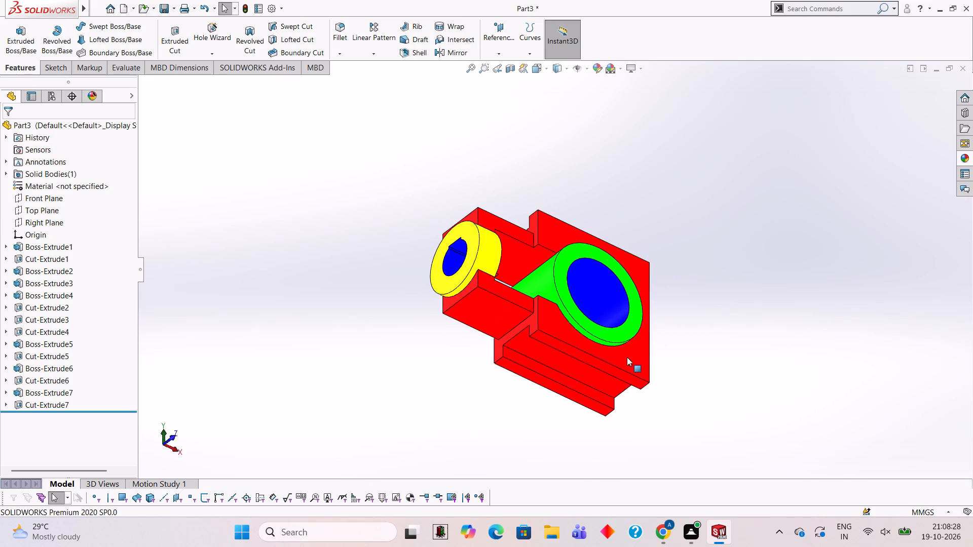
middle_drag(627, 357, 617, 304)
scroll(579, 351, down, 4)
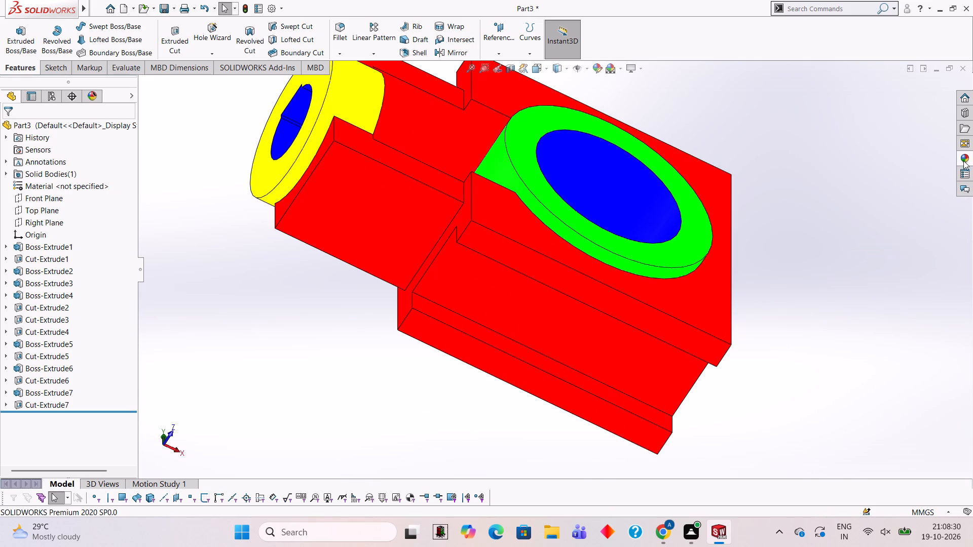
click(963, 161)
drag(879, 303, 522, 311)
click(522, 311)
Examine the fully coloured part from the front, side, back and angled views.
scroll(522, 312, up, 6)
middle_drag(551, 283, 571, 434)
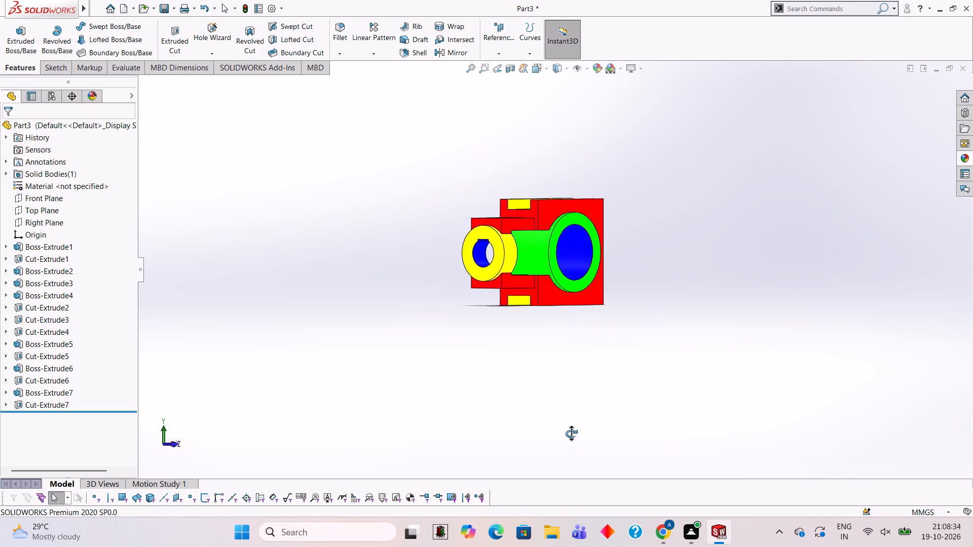
middle_drag(571, 434, 568, 436)
middle_drag(563, 273, 568, 310)
middle_drag(566, 282, 563, 255)
scroll(563, 252, down, 4)
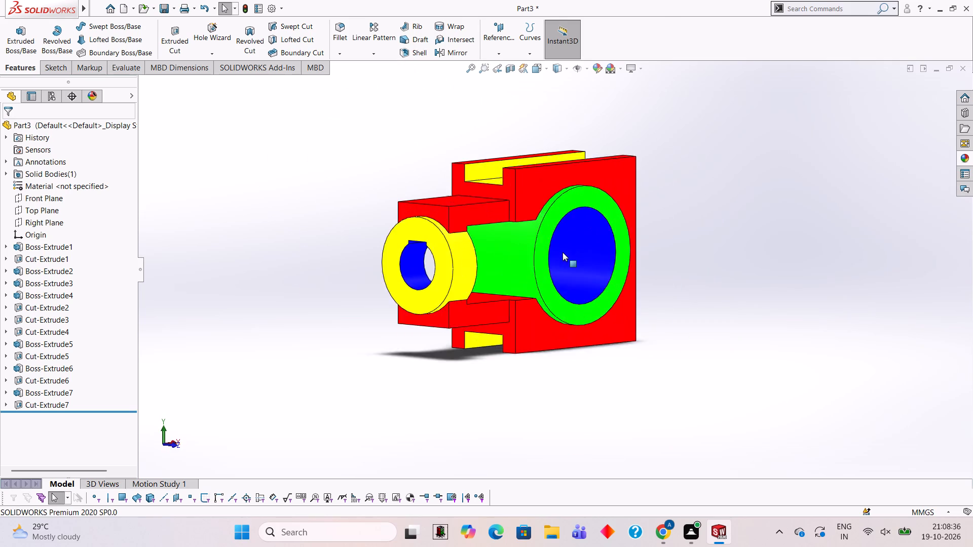
scroll(563, 252, down, 3)
scroll(563, 252, up, 4)
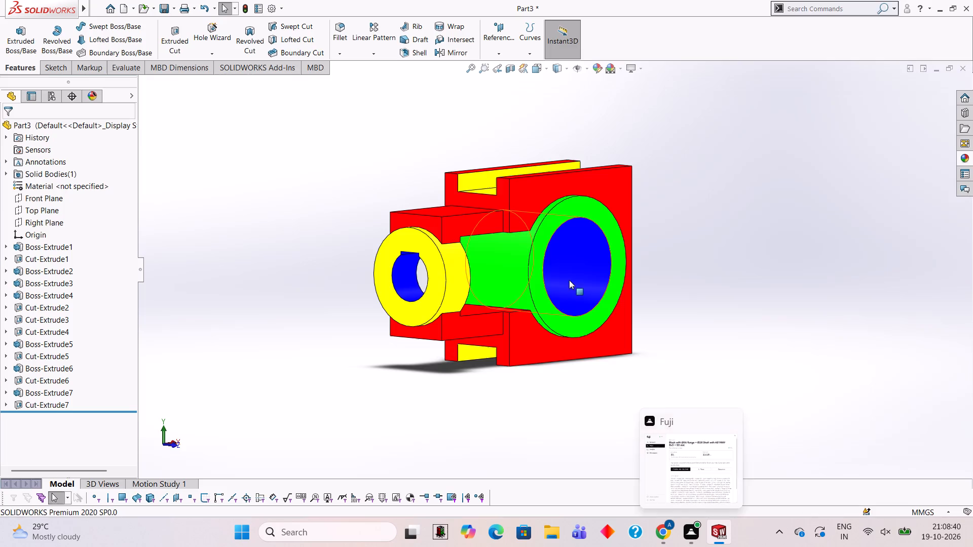
scroll(556, 237, down, 2)
scroll(468, 207, down, 1)
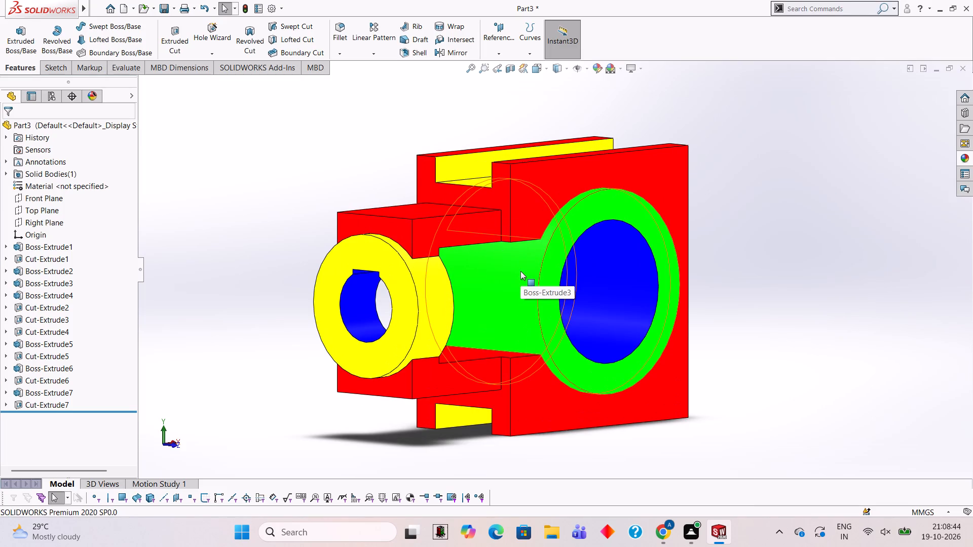
scroll(468, 299, up, 1)
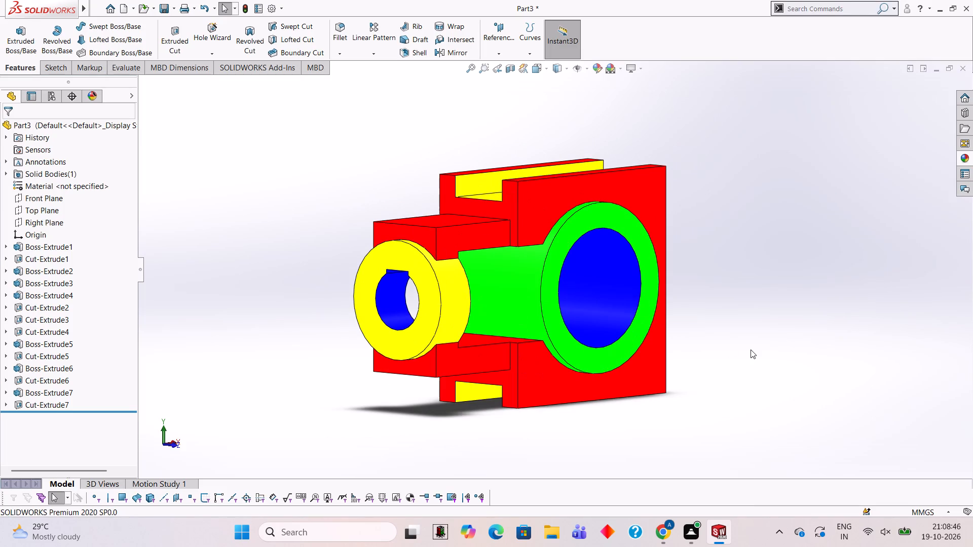
middle_drag(759, 230, 696, 226)
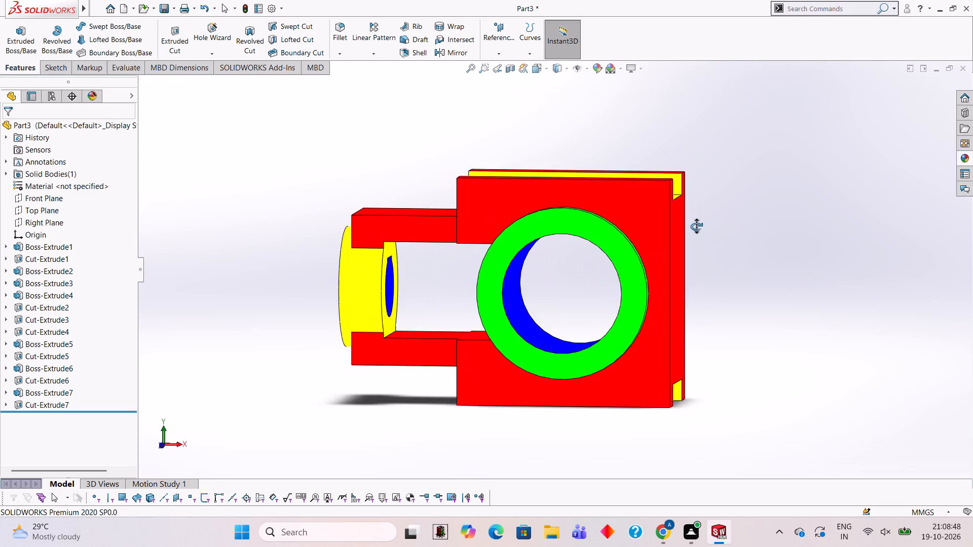
middle_drag(696, 226, 396, 233)
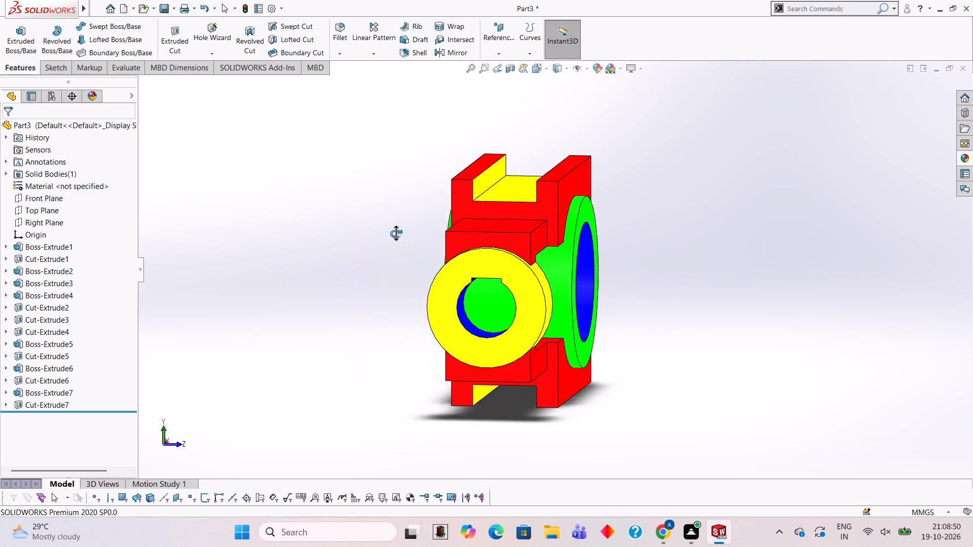
middle_drag(396, 233, 517, 266)
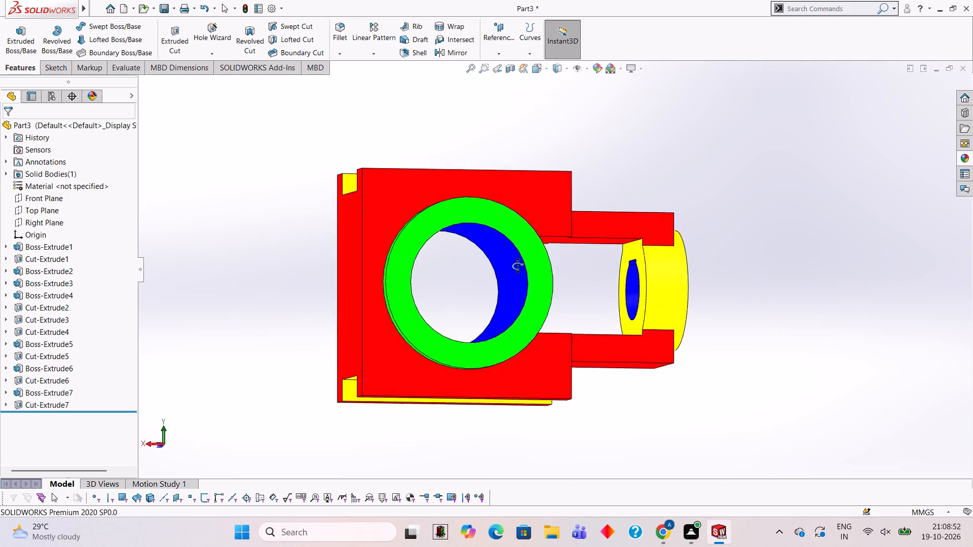
middle_drag(517, 266, 770, 321)
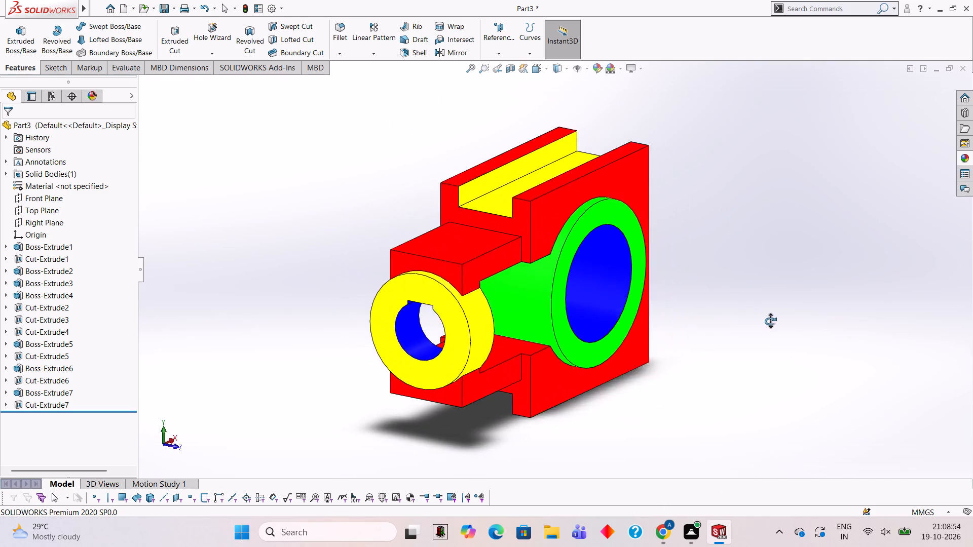
Examine the coloured part from angled views of the keyed disc, windowed side block and large bore.
middle_drag(770, 321, 749, 312)
scroll(749, 312, down, 1)
scroll(515, 304, up, 2)
scroll(437, 249, down, 1)
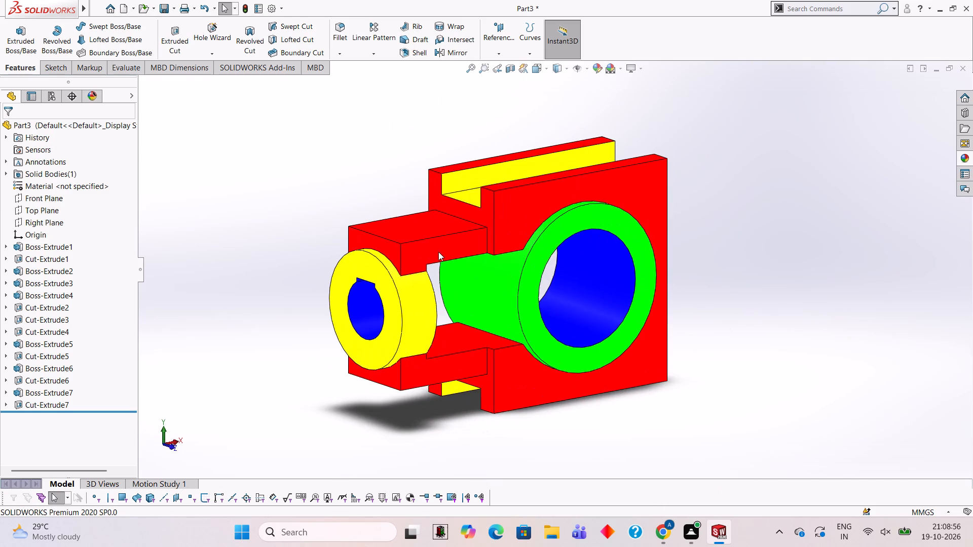
middle_drag(442, 257, 452, 239)
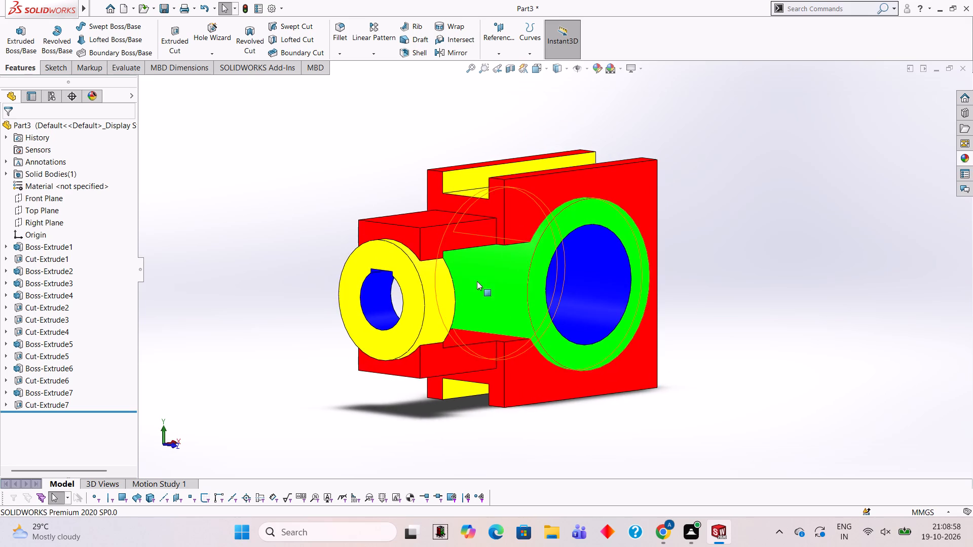
scroll(483, 292, down, 2)
scroll(485, 292, up, 3)
scroll(491, 290, down, 1)
scroll(683, 229, down, 1)
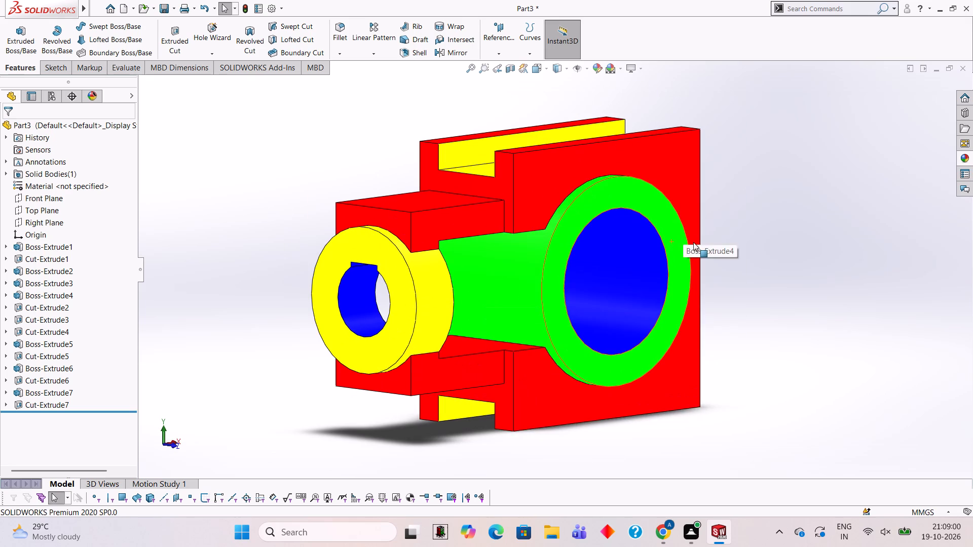
Save the part in the Documents folder with a file name starting with KEY WAY.
key(ctrl+s)
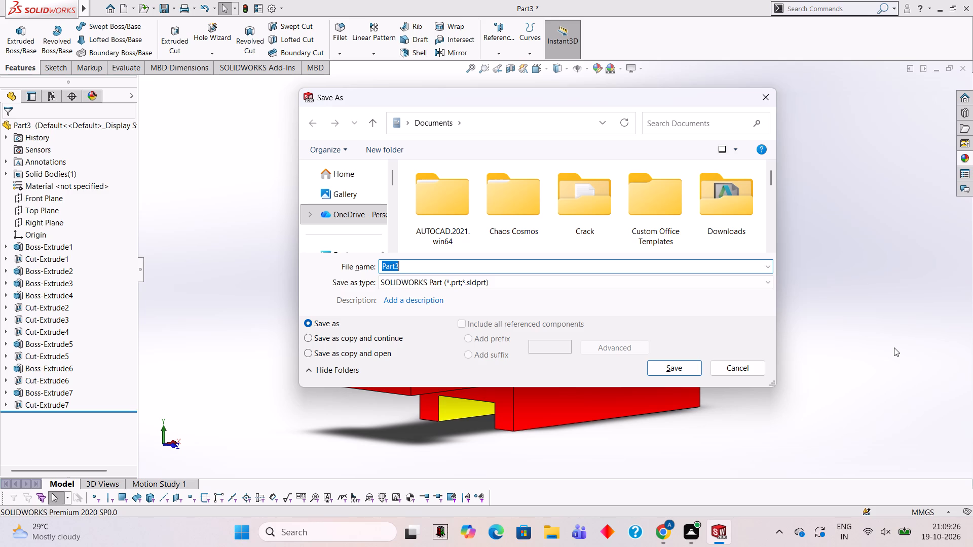
text(KEY)
key(space)
text(WA)
text(Y)
key(space)
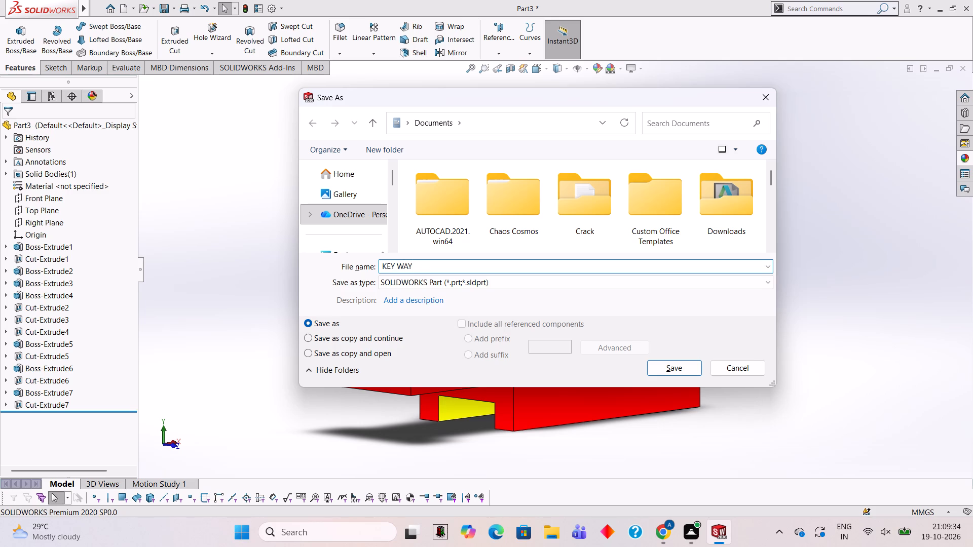
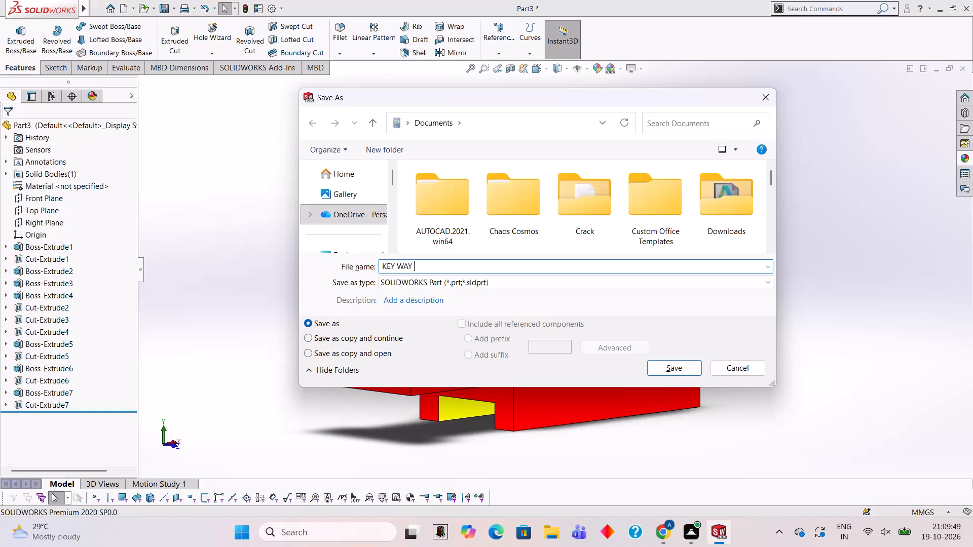
Save the part as KEY WAY in the Documents folder in SOLIDWORKS Part format.
click(689, 367)
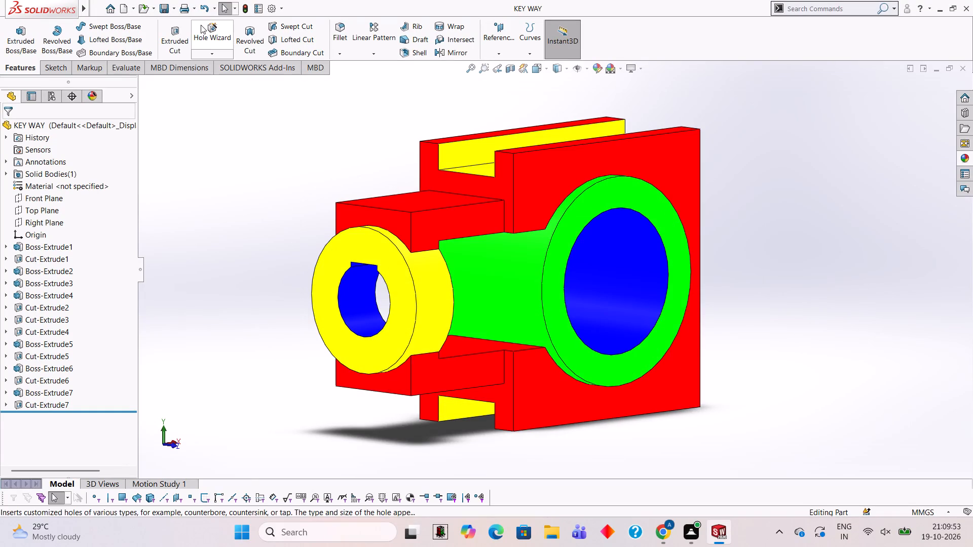
Save a copy of the coloured part as an Adobe Portable Document Format (*.pdf) file named KEY WAY in Documents.
click(174, 5)
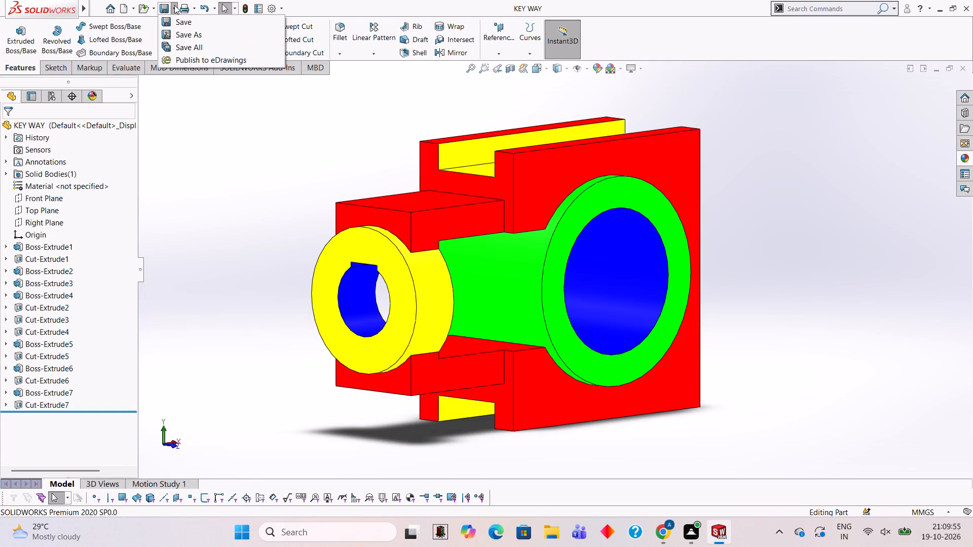
click(175, 30)
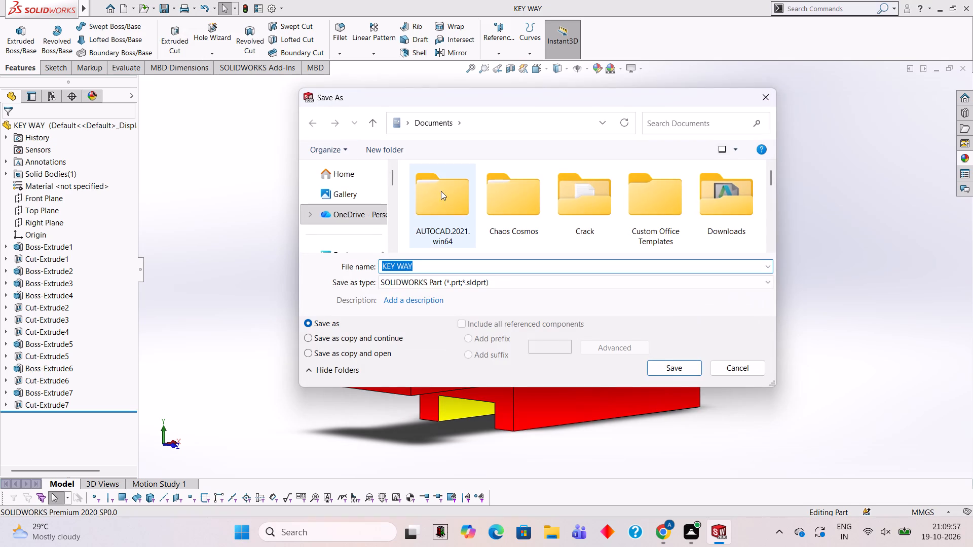
click(510, 286)
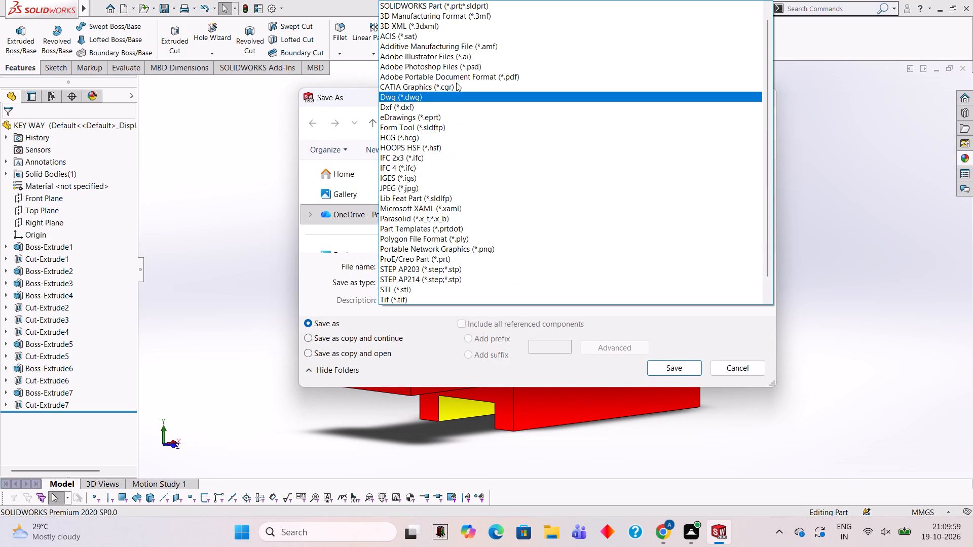
click(456, 80)
click(663, 384)
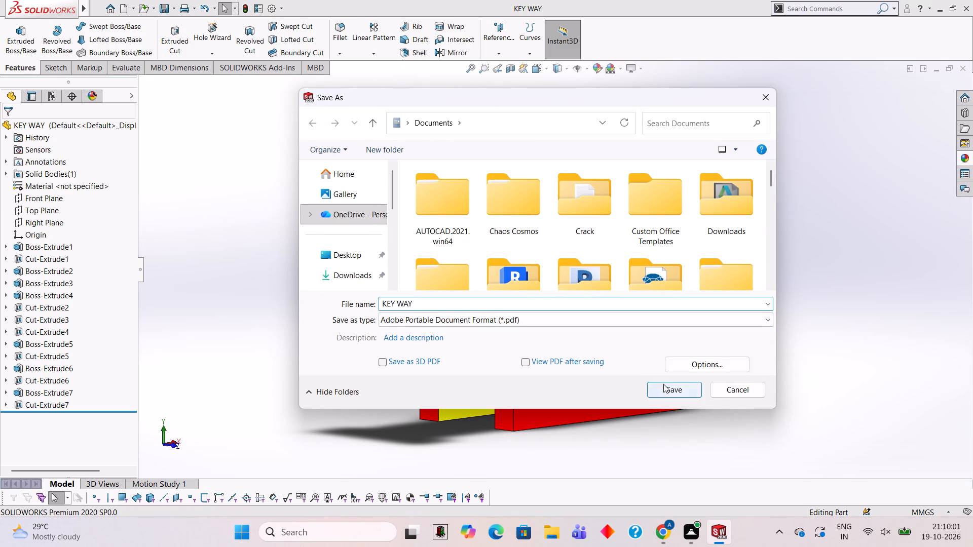